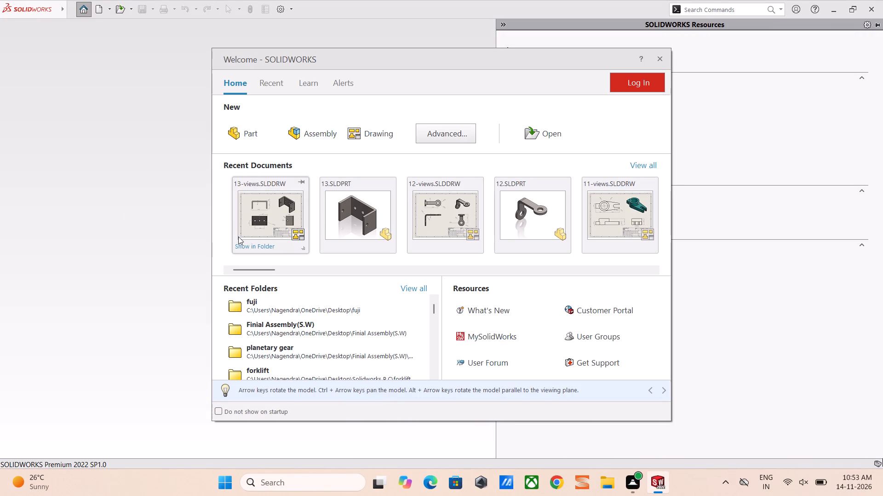
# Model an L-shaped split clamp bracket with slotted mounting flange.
# Create a new part document.
pyautogui.click(261, 131)
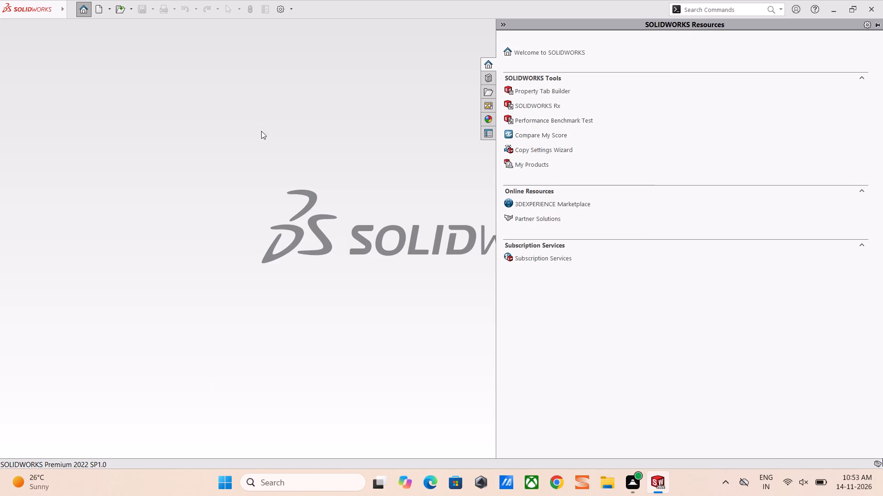
pyautogui.click(419, 137)
pyautogui.click(419, 137)
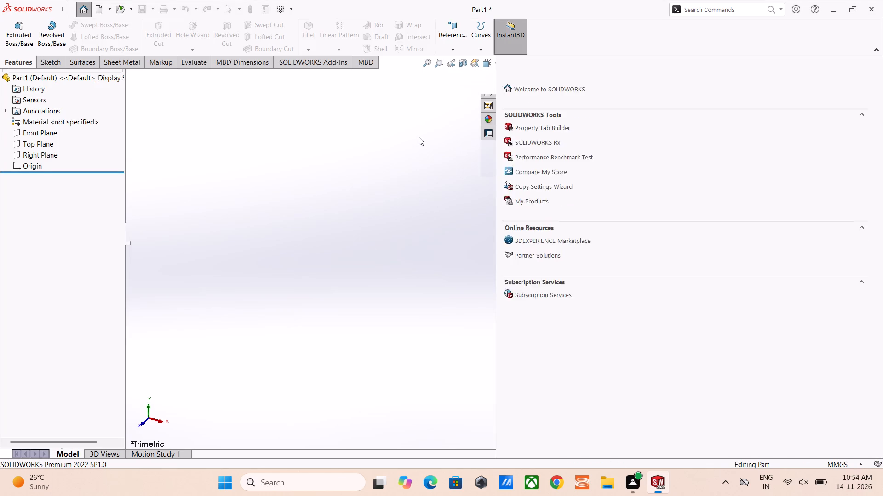
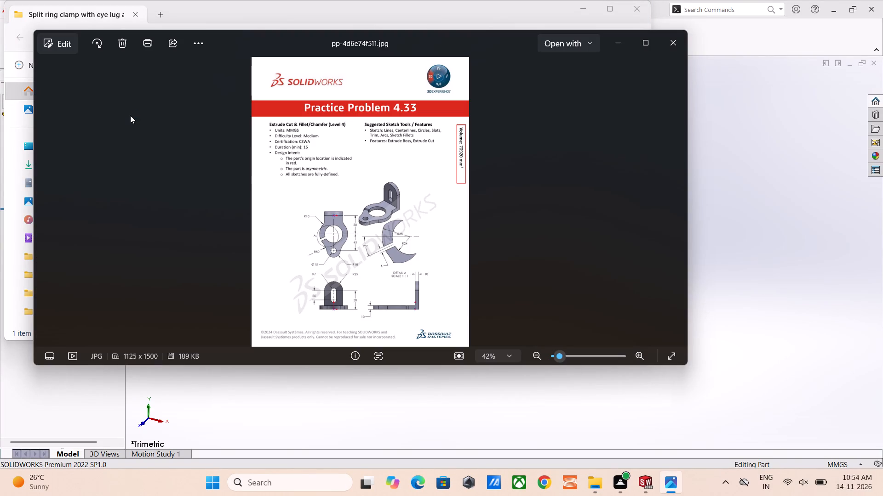
# Examine the views, detail A and dimensions in the Practice Problem 4.33 reference drawing, and close the image.
pyautogui.scroll(-3, 436, 263)
pyautogui.scroll(4, 435, 263)
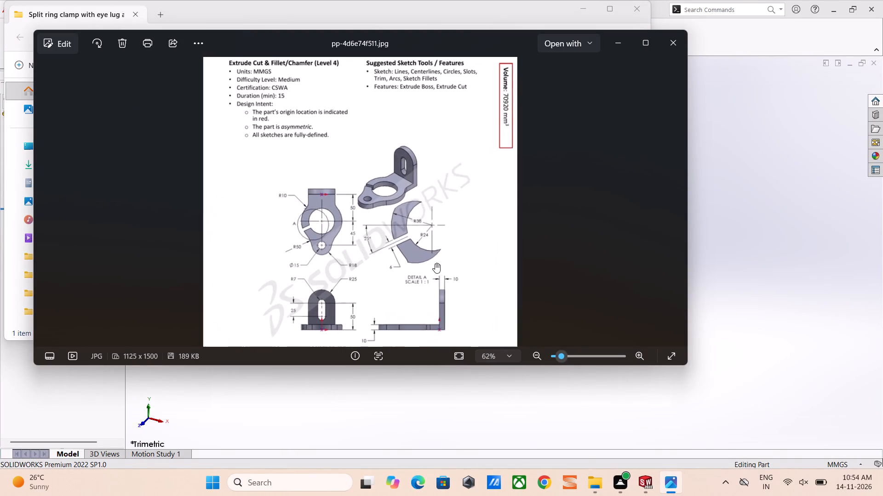
pyautogui.scroll(4, 435, 263)
pyautogui.moveTo(413, 273); pyautogui.dragTo(419, 225, button='middle')
pyautogui.scroll(1, 419, 225)
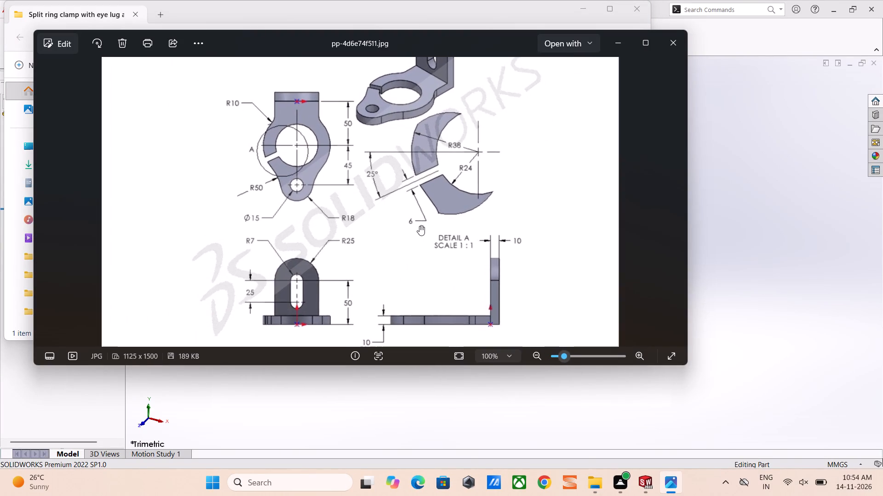
pyautogui.scroll(-3, 419, 225)
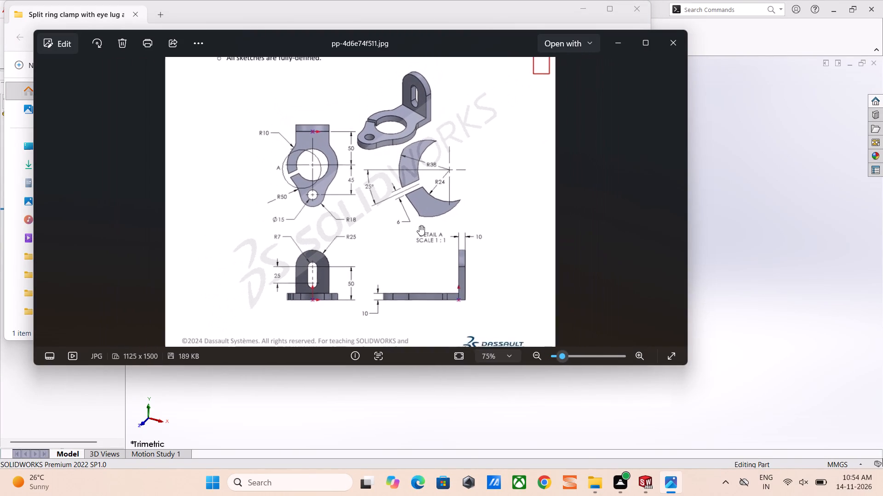
pyautogui.moveTo(424, 189); pyautogui.dragTo(425, 206, button='middle')
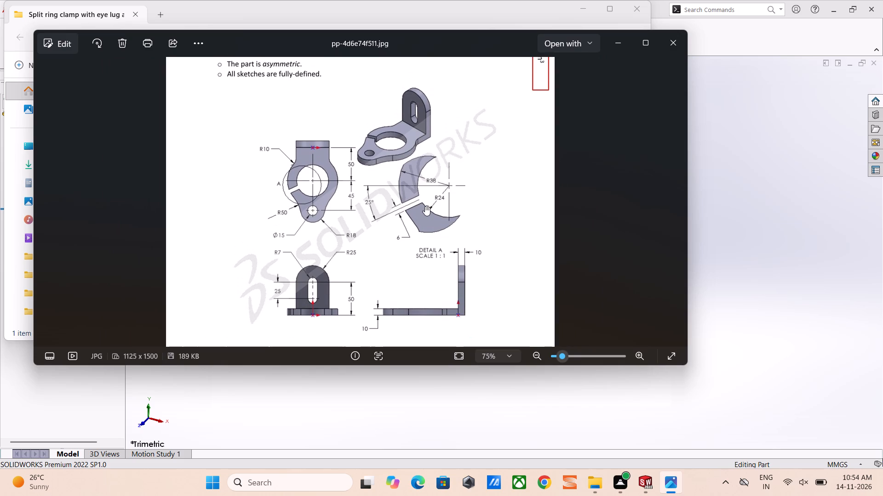
pyautogui.scroll(3, 425, 206)
pyautogui.scroll(-8, 429, 215)
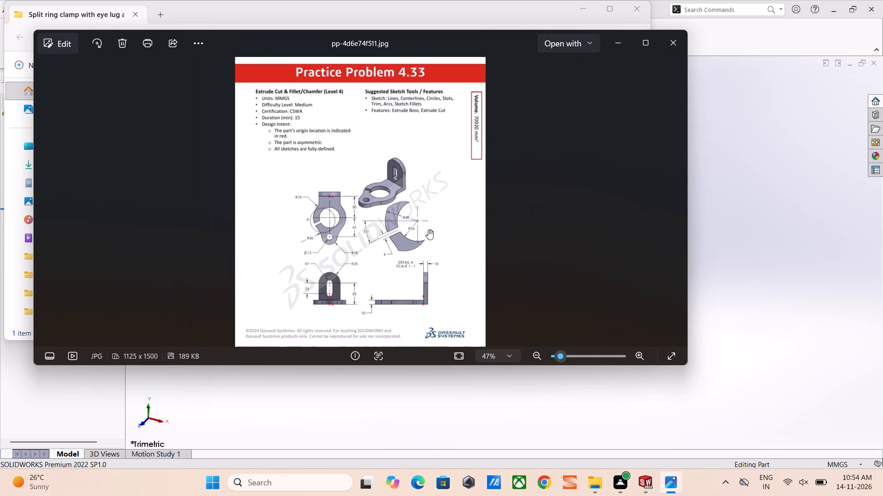
pyautogui.scroll(2, 428, 230)
pyautogui.moveTo(397, 271); pyautogui.dragTo(404, 242, button='middle')
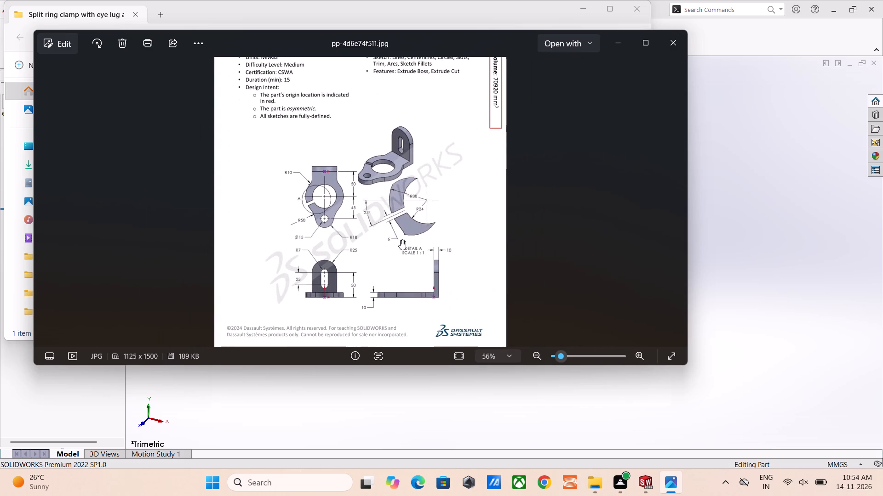
pyautogui.scroll(3, 401, 240)
pyautogui.moveTo(382, 272); pyautogui.dragTo(389, 251, button='middle')
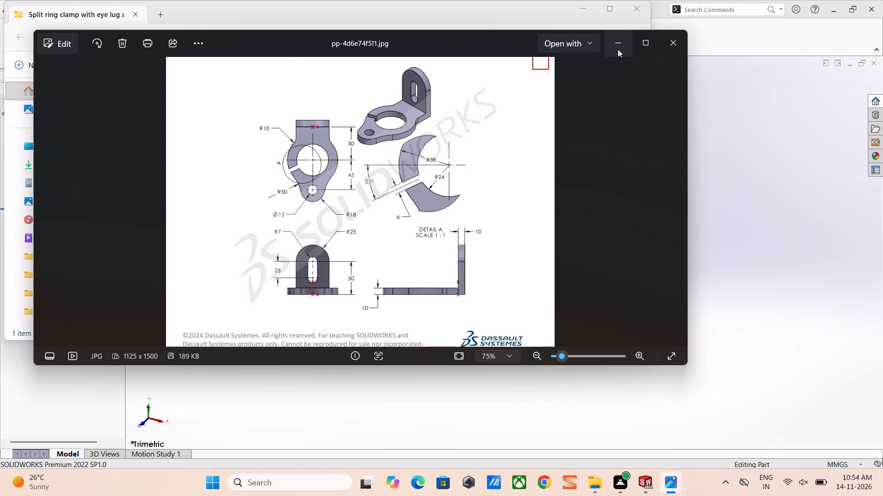
pyautogui.click(593, 49)
pyautogui.click(593, 49)
pyautogui.click(675, 41)
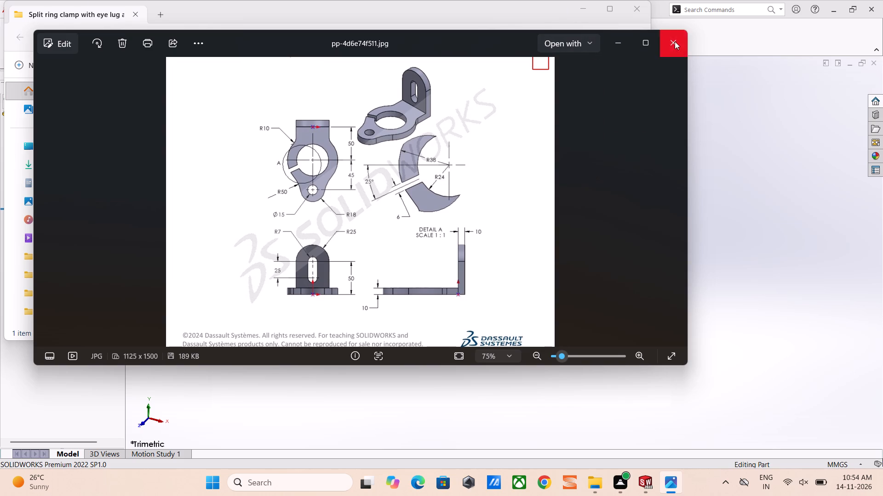
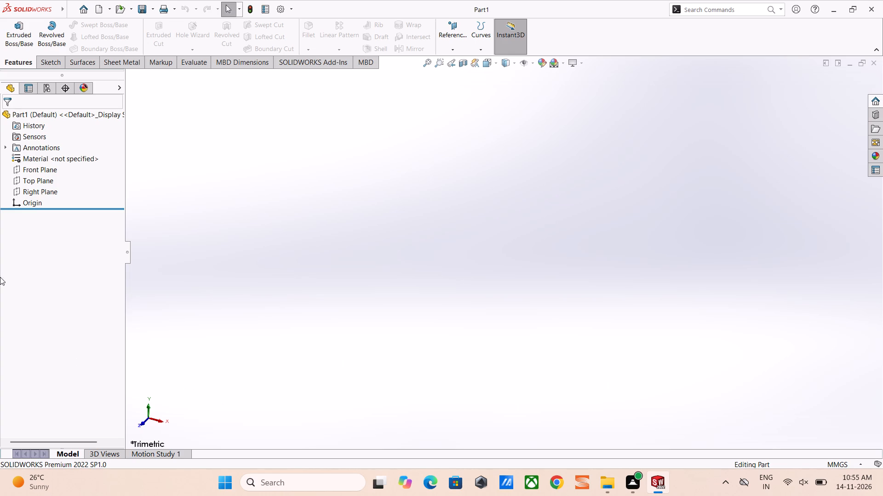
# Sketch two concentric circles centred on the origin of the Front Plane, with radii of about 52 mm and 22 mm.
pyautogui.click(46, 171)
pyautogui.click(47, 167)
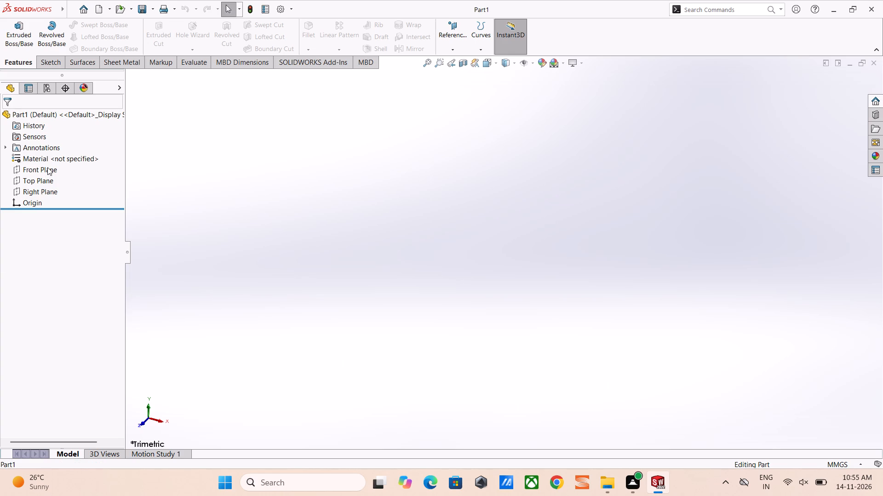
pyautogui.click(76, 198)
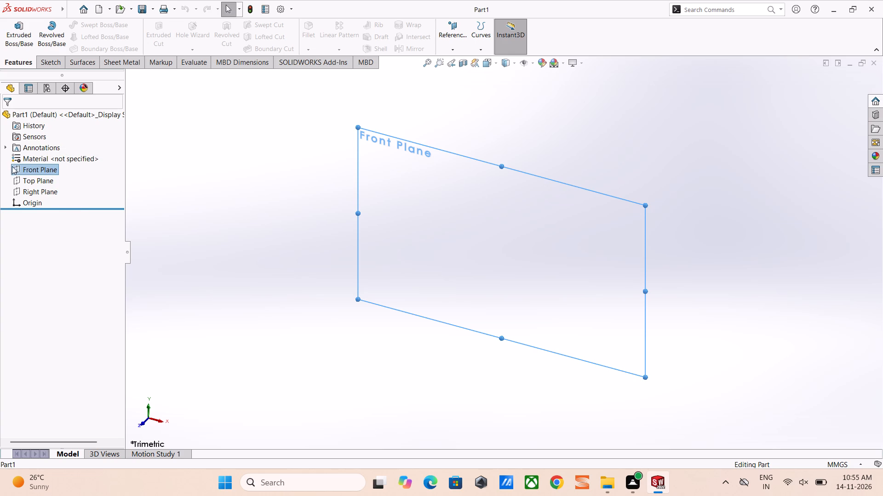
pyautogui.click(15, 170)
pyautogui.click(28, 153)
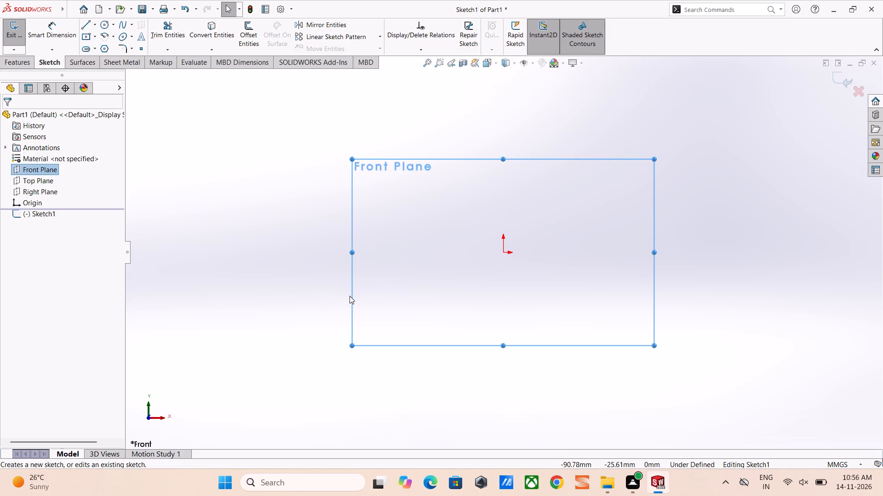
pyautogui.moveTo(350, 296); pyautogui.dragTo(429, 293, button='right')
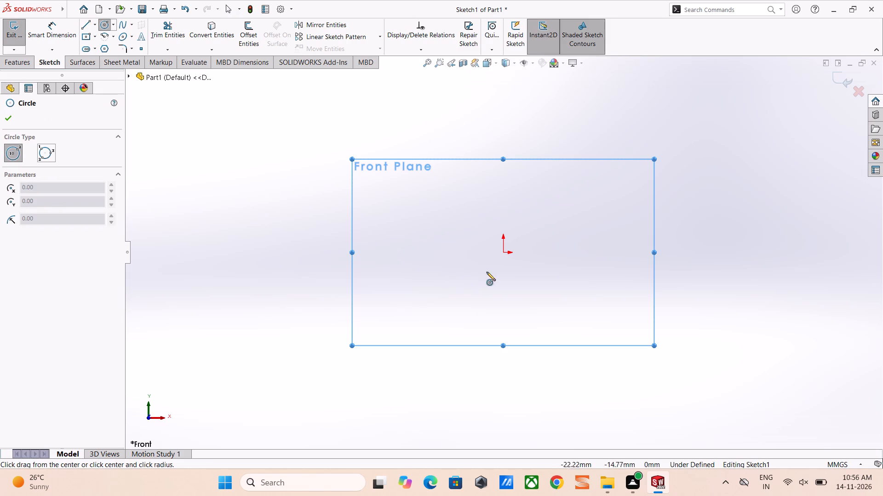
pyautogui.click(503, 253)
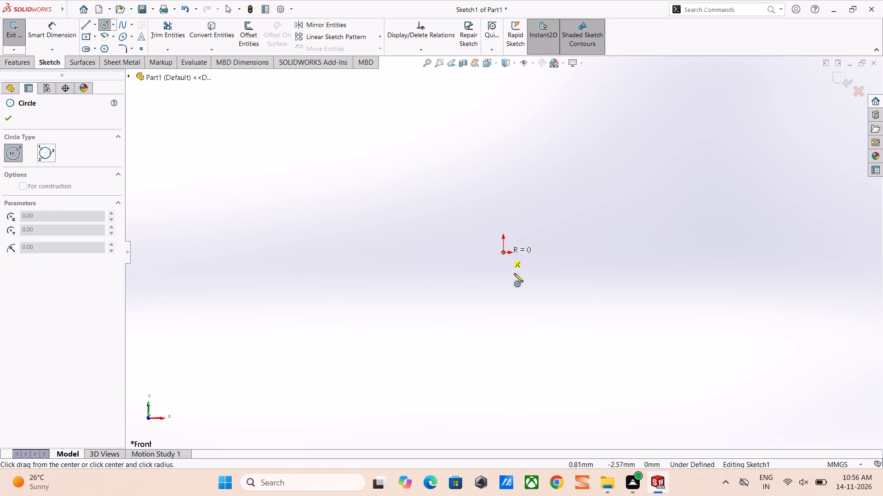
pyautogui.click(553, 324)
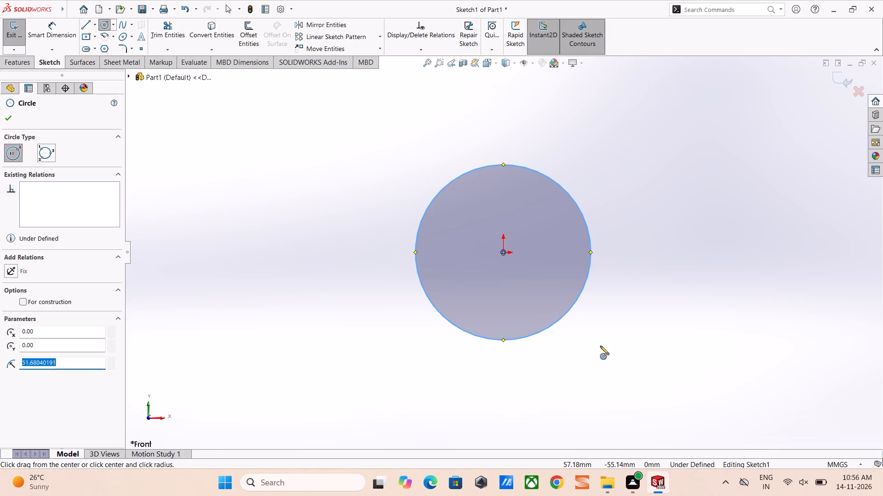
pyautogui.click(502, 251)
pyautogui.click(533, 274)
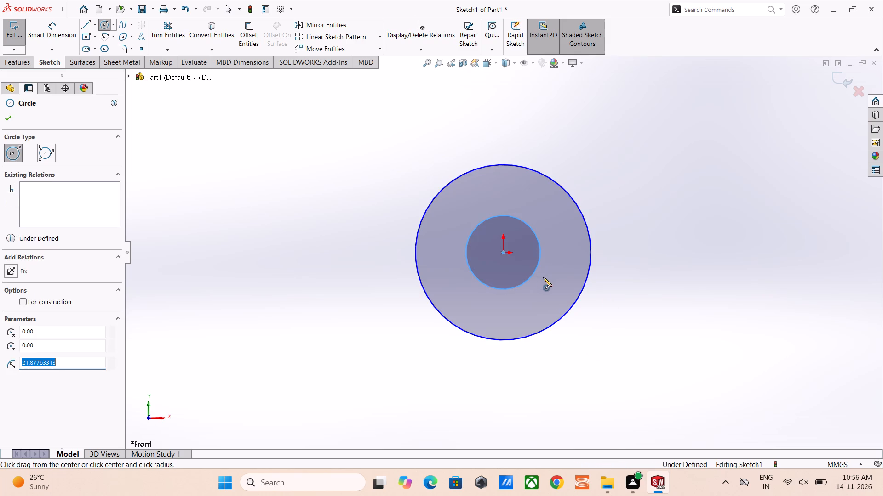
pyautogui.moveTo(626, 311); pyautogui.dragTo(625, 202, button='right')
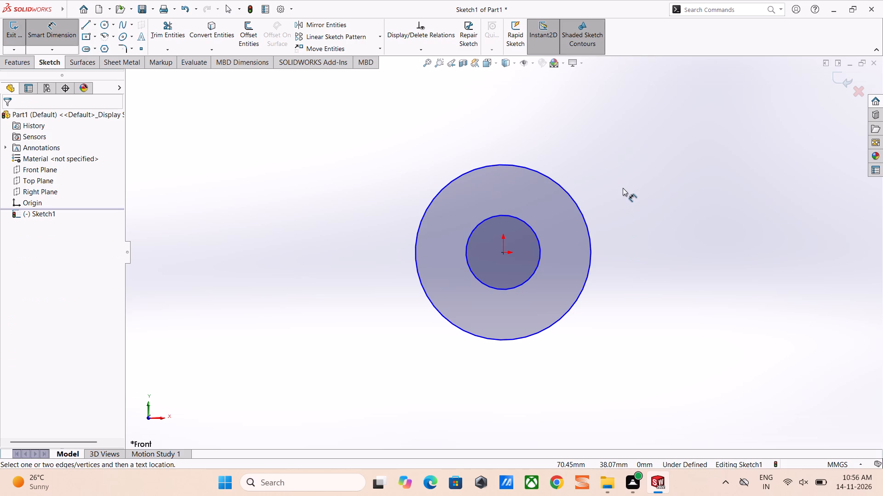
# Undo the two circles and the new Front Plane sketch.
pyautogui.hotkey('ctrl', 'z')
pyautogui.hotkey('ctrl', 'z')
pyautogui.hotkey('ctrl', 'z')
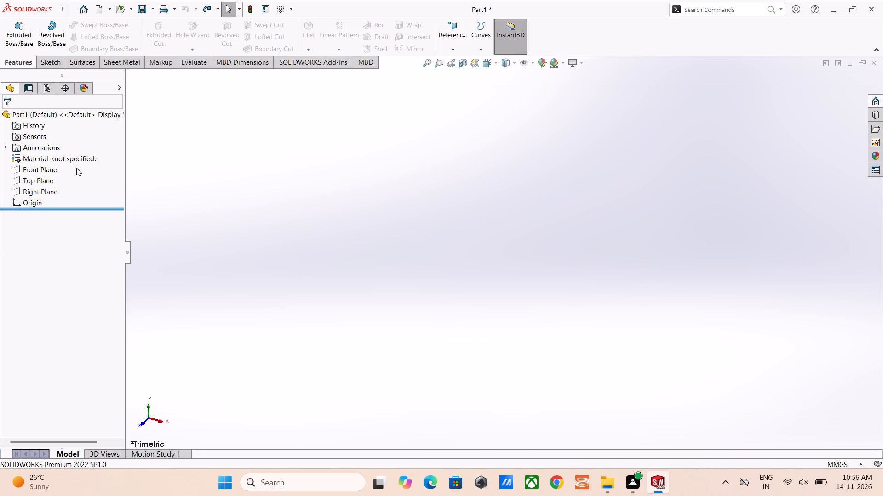
# Sketch two concentric circles on the Front Plane, centred about 46 mm directly below the origin, the outer with about 58 mm radius.
pyautogui.click(48, 172)
pyautogui.click(57, 158)
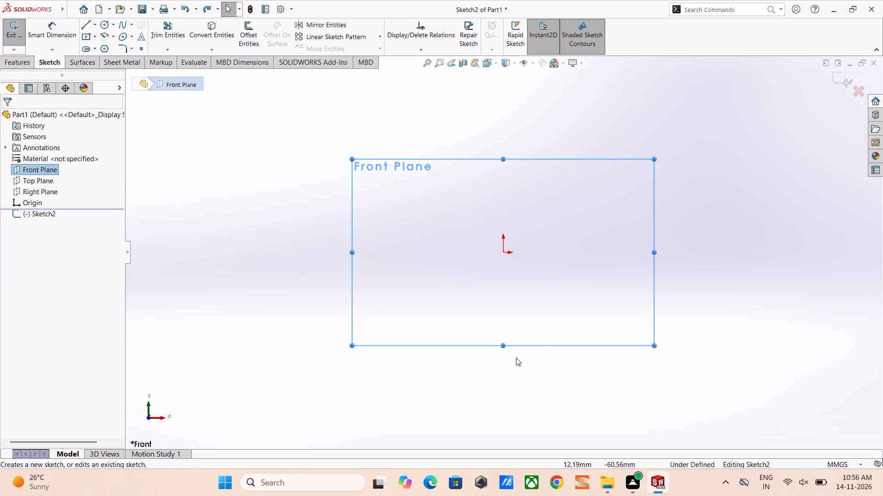
pyautogui.moveTo(496, 352); pyautogui.dragTo(592, 345, button='right')
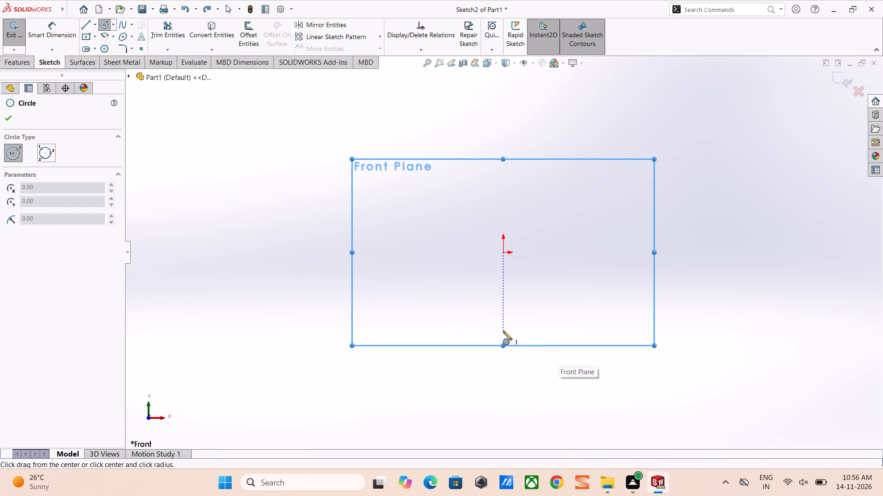
pyautogui.click(503, 331)
pyautogui.click(568, 348)
pyautogui.click(502, 329)
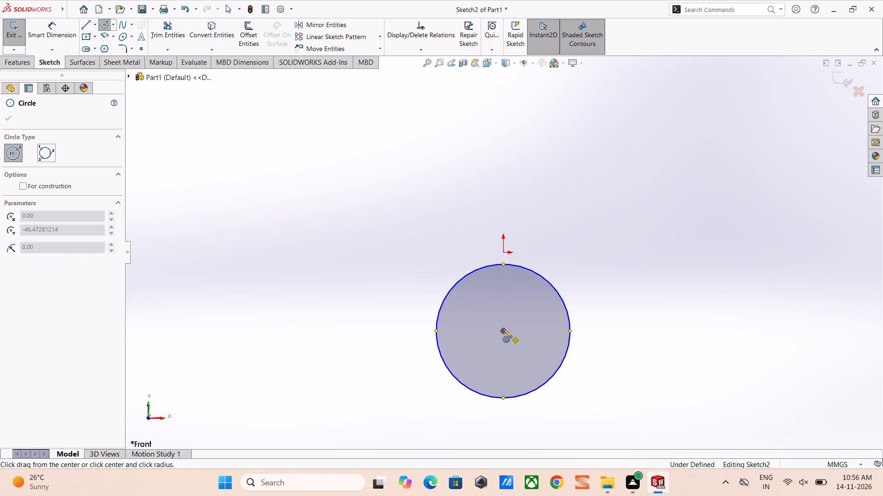
pyautogui.click(597, 358)
pyautogui.rightClick(597, 358)
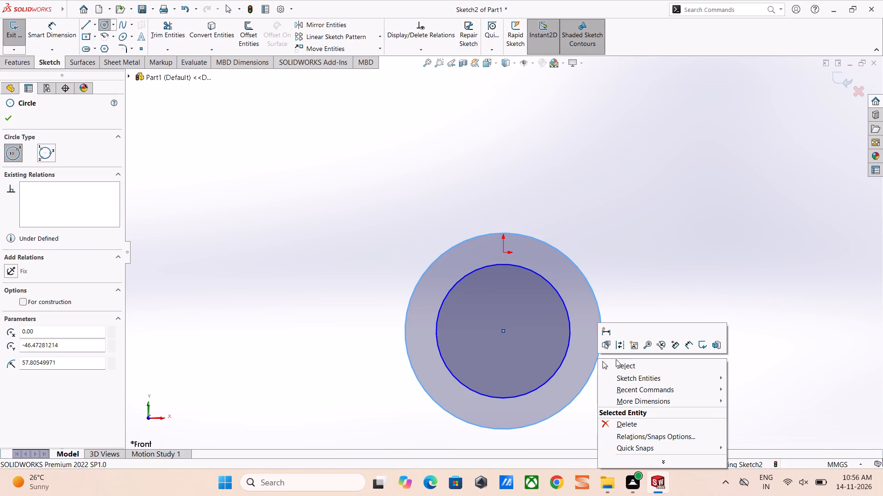
pyautogui.click(625, 366)
pyautogui.press('Escape')
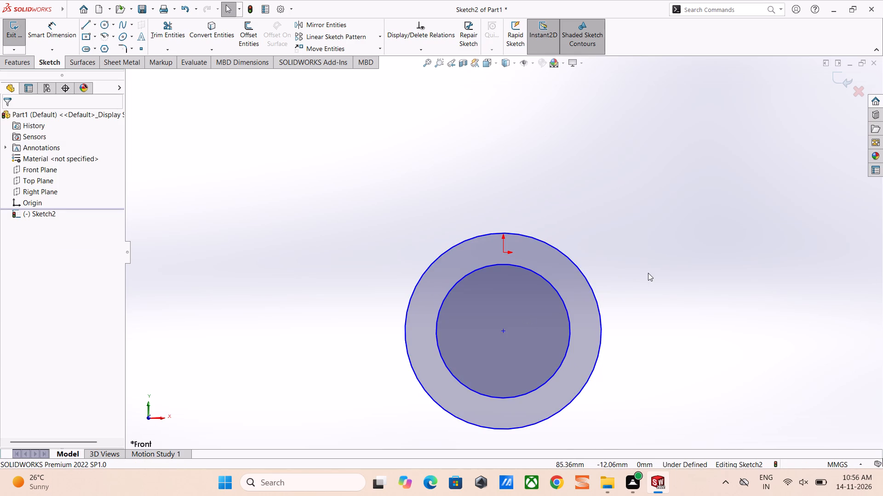
pyautogui.click(648, 273)
# Dimension the vertical distance from the origin to the circles' common centre as 50 mm.
pyautogui.keyDown('ctrl'); pyautogui.click(504, 329); pyautogui.keyUp('ctrl')
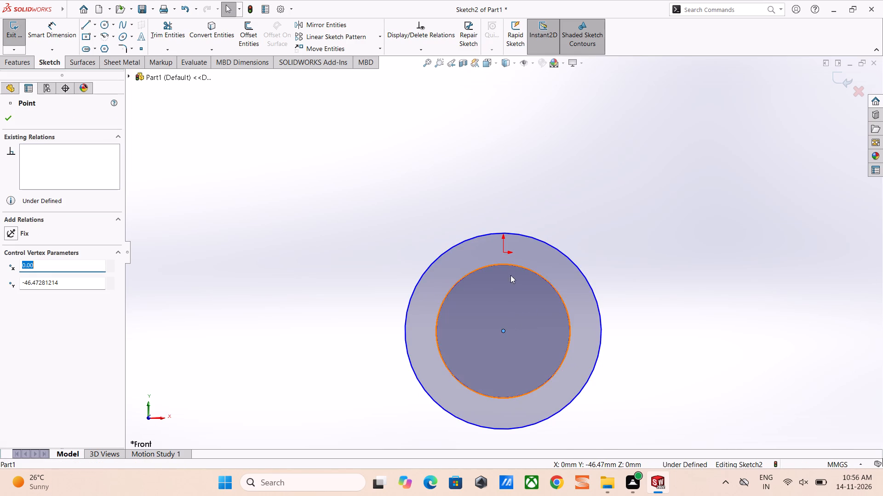
pyautogui.moveTo(699, 286); pyautogui.dragTo(671, 180, button='right')
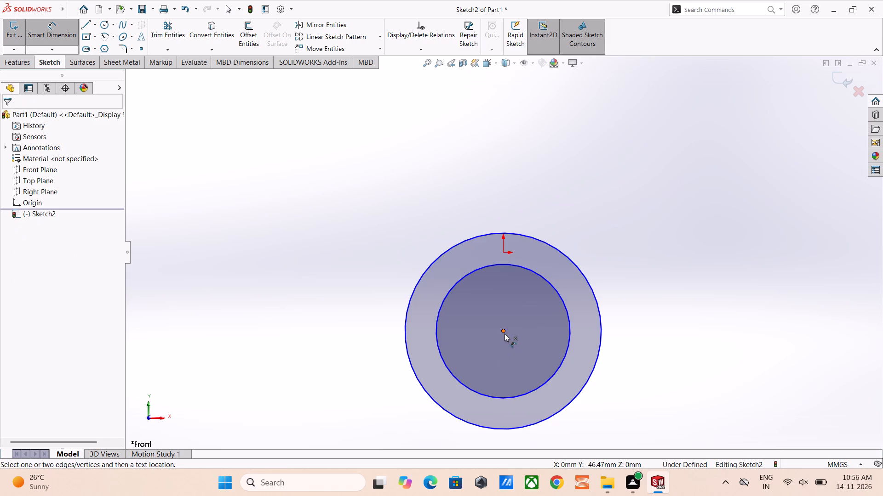
pyautogui.click(505, 331)
pyautogui.click(504, 254)
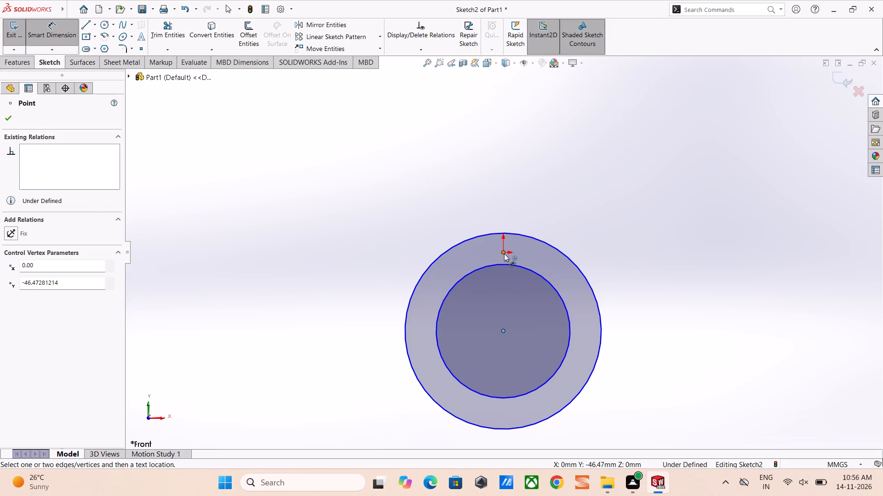
pyautogui.click(674, 271)
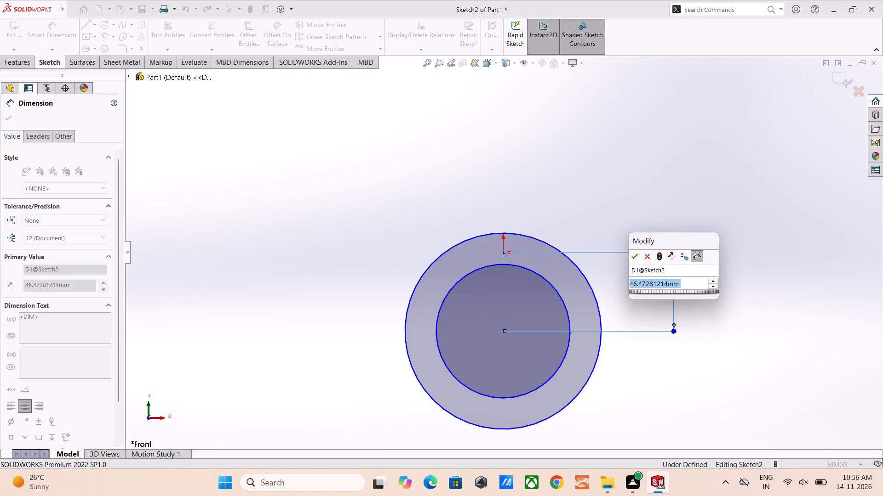
pyautogui.write('50')
pyautogui.press('Return')
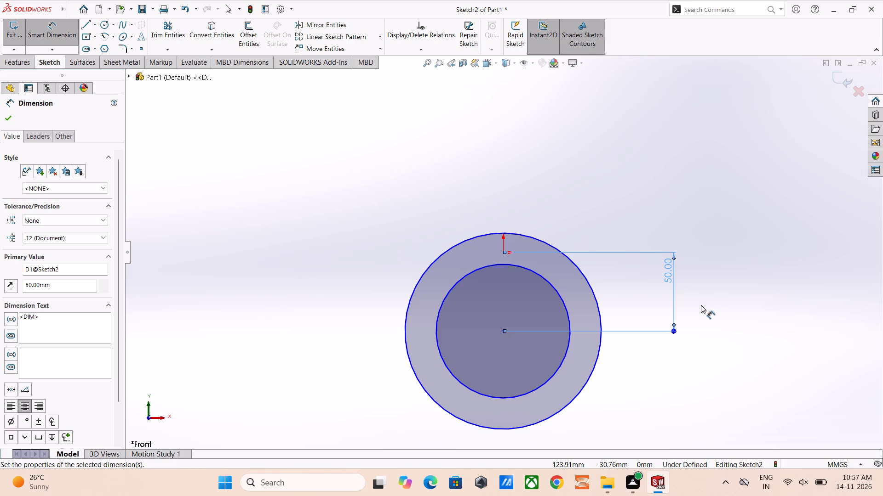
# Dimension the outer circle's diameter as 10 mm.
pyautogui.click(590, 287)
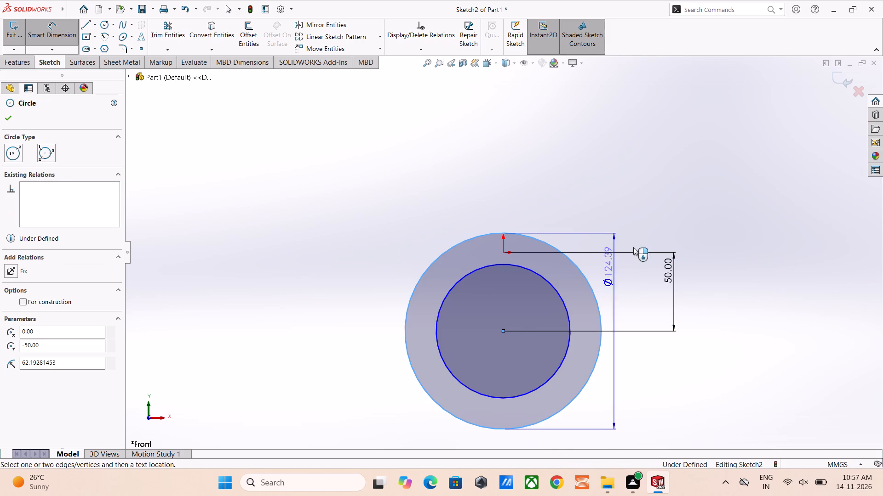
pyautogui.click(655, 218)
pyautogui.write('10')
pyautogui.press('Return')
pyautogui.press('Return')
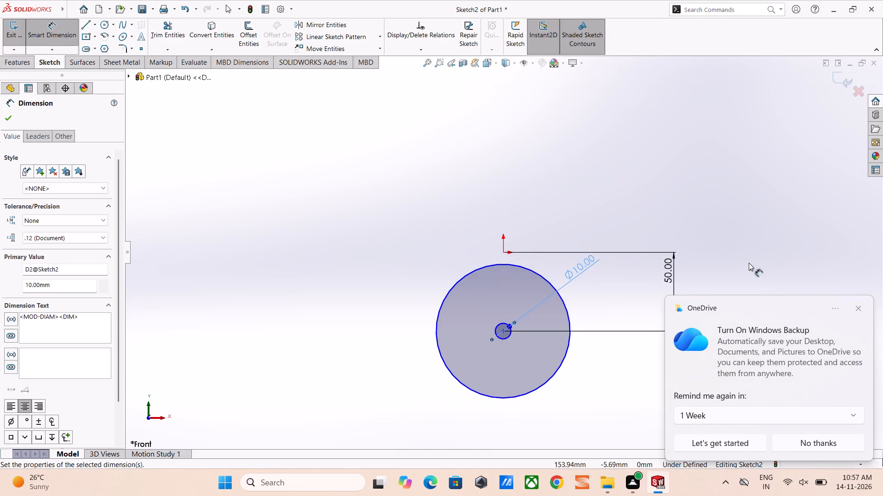
# Dismiss the OneDrive backup reminder and set the dimensioned circle's diameter to 20 mm.
pyautogui.click(861, 309)
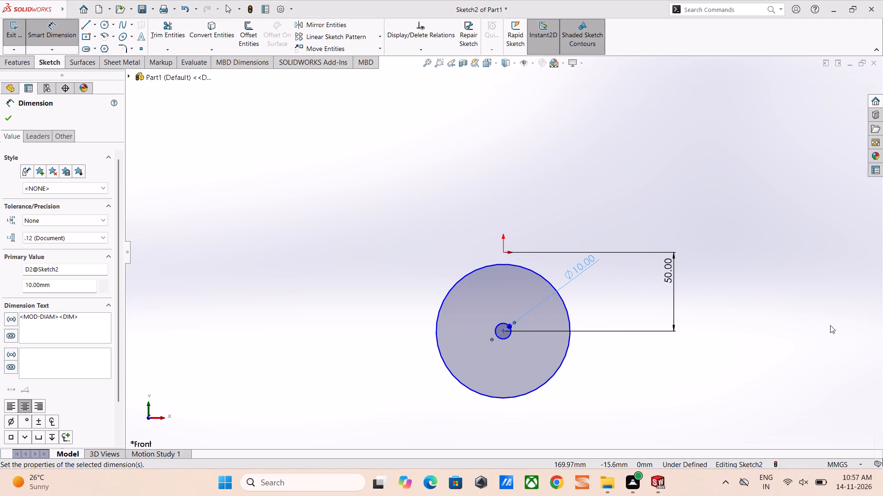
pyautogui.doubleClick(586, 262)
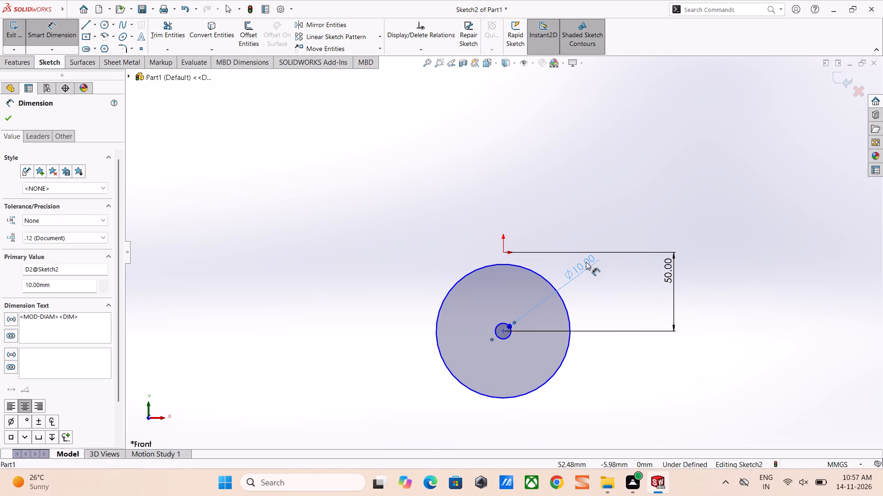
pyautogui.write('20')
pyautogui.press('Return')
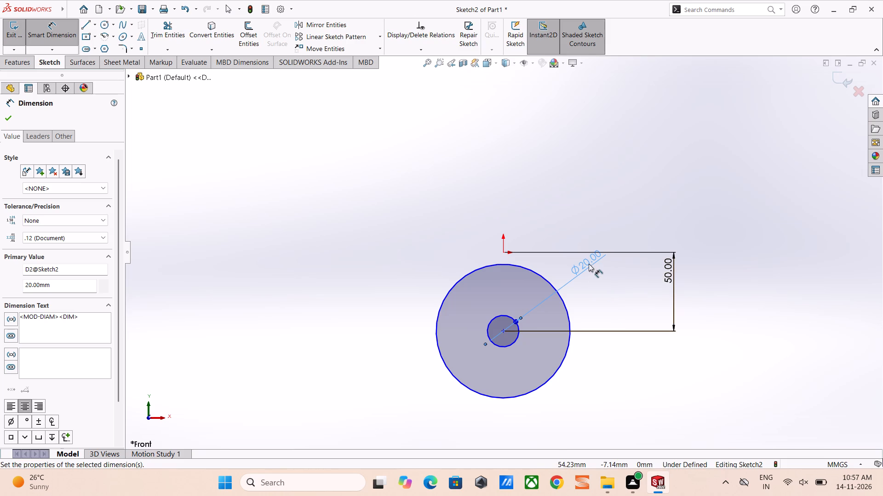
# Delete the 20 mm diameter dimension from the sketch.
pyautogui.moveTo(589, 264); pyautogui.dragTo(580, 276)
pyautogui.press('Delete')
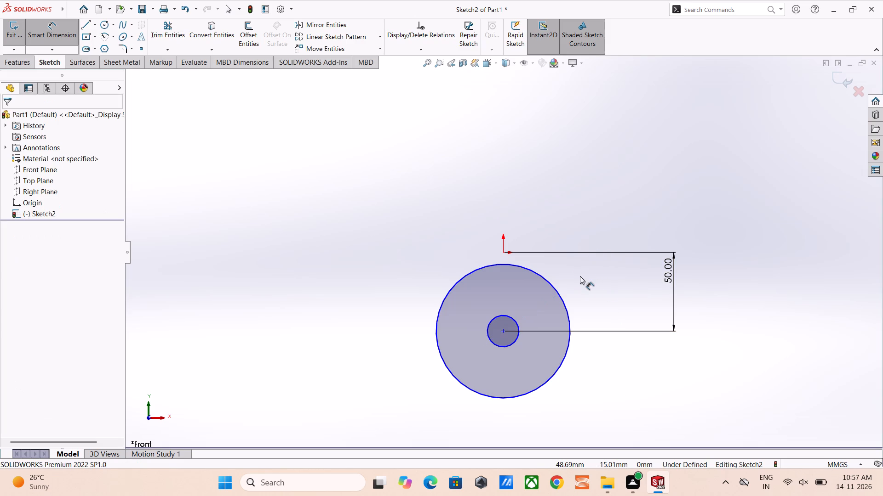
# Sketch a separate circle of about 37 mm radius, centred about 159 mm directly below the origin.
pyautogui.scroll(2, 580, 276)
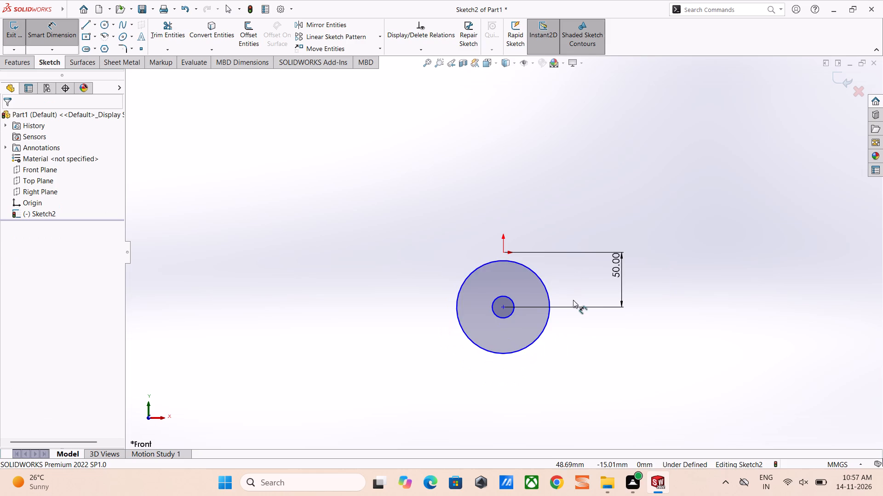
pyautogui.scroll(2, 509, 352)
pyautogui.moveTo(502, 378); pyautogui.dragTo(643, 349, button='right')
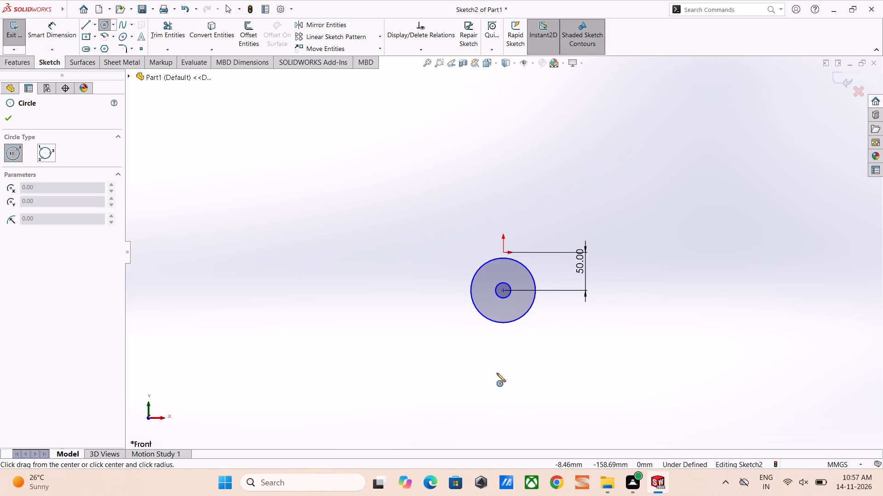
pyautogui.click(502, 373)
pyautogui.click(529, 385)
# Dimension the separate lower circle's diameter as 15 mm.
pyautogui.moveTo(628, 384); pyautogui.dragTo(609, 326, button='right')
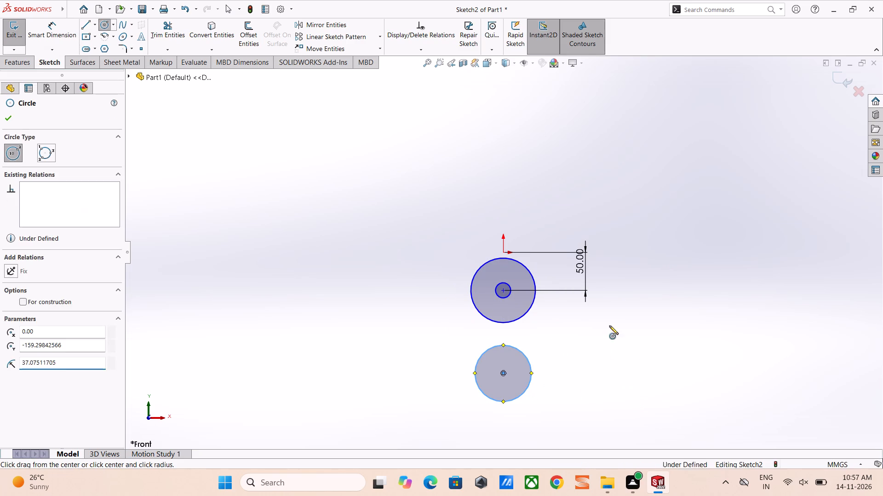
pyautogui.moveTo(609, 326); pyautogui.dragTo(607, 318, button='right')
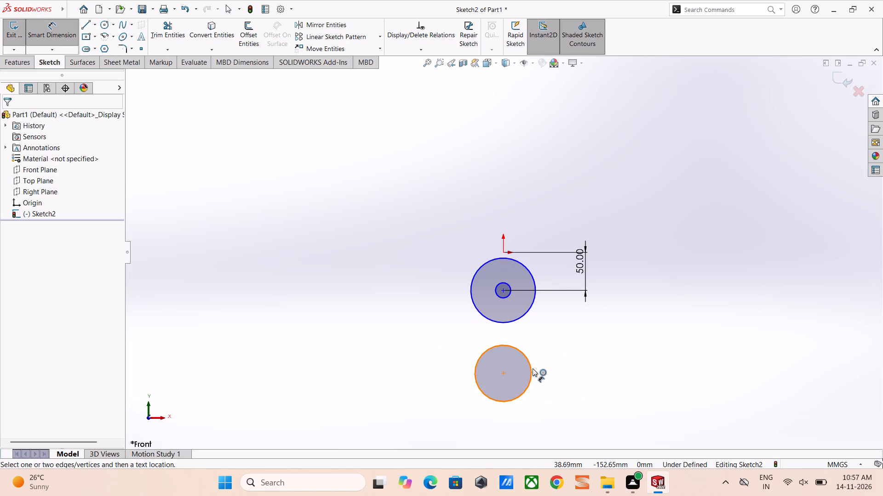
pyautogui.click(532, 369)
pyautogui.click(614, 365)
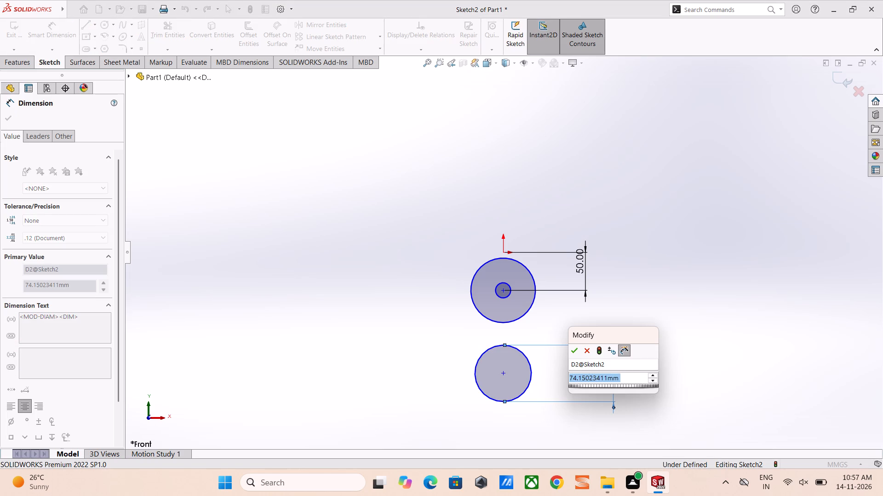
pyautogui.write('15')
pyautogui.press('Return')
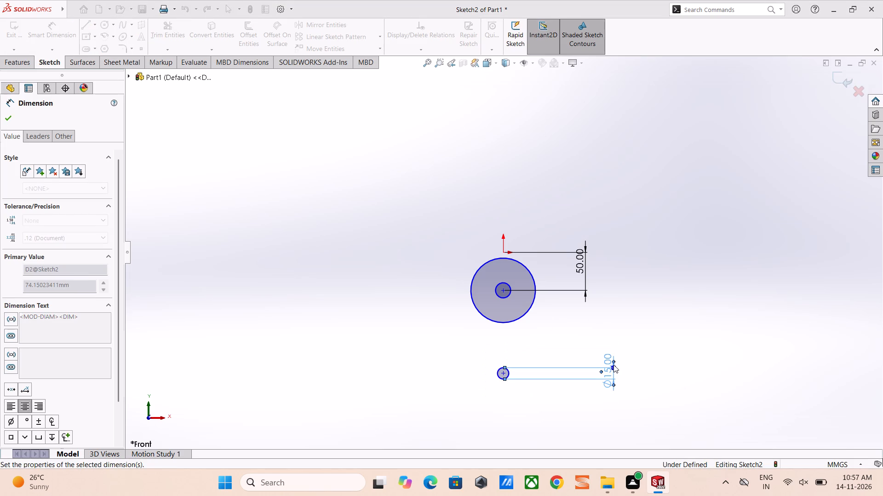
pyautogui.press('Escape')
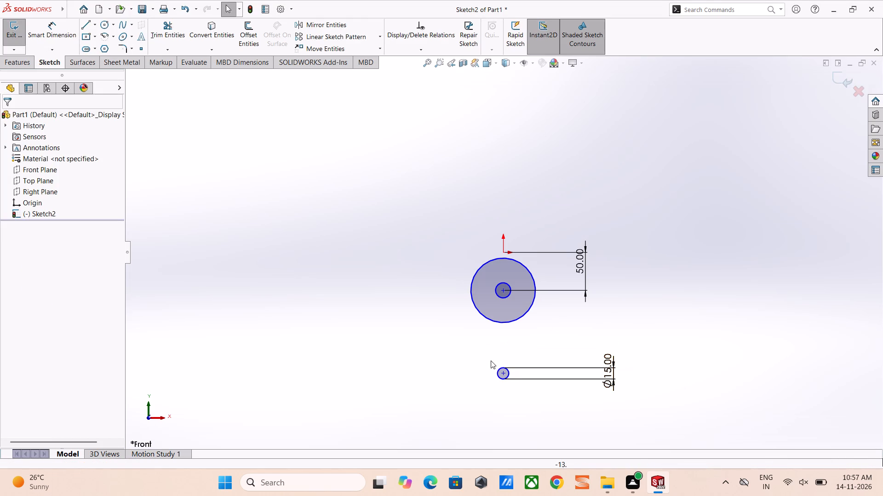
# Dimension the centre distance between the upper concentric circles and the lower 15 mm circle as 45 mm.
pyautogui.click(504, 374)
pyautogui.press('Escape')
pyautogui.moveTo(722, 317); pyautogui.dragTo(713, 220, button='right')
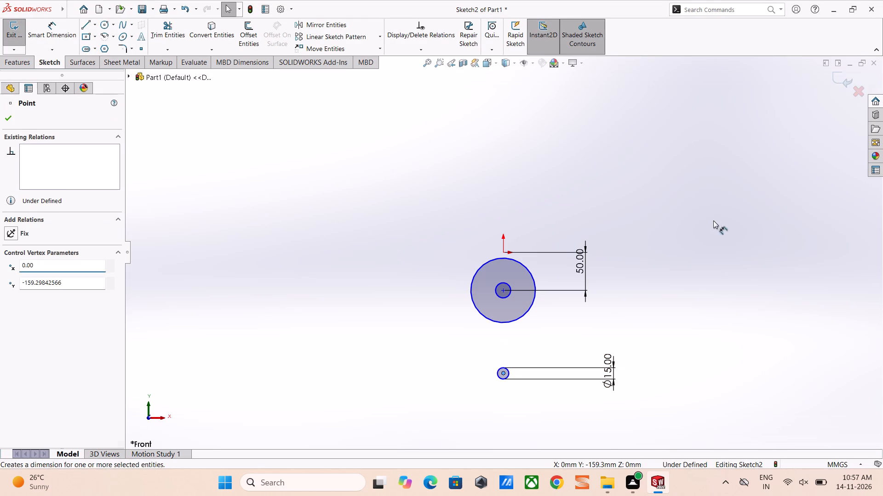
pyautogui.moveTo(713, 220); pyautogui.dragTo(712, 215, button='right')
pyautogui.click(503, 288)
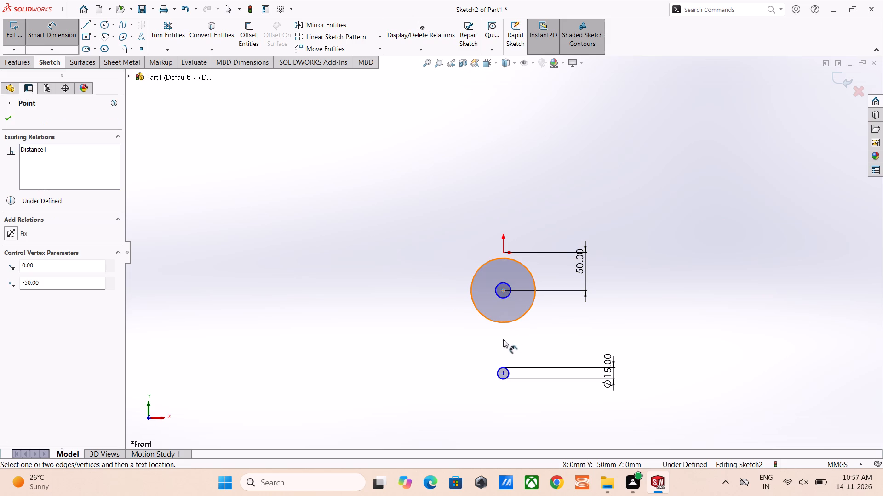
pyautogui.click(503, 373)
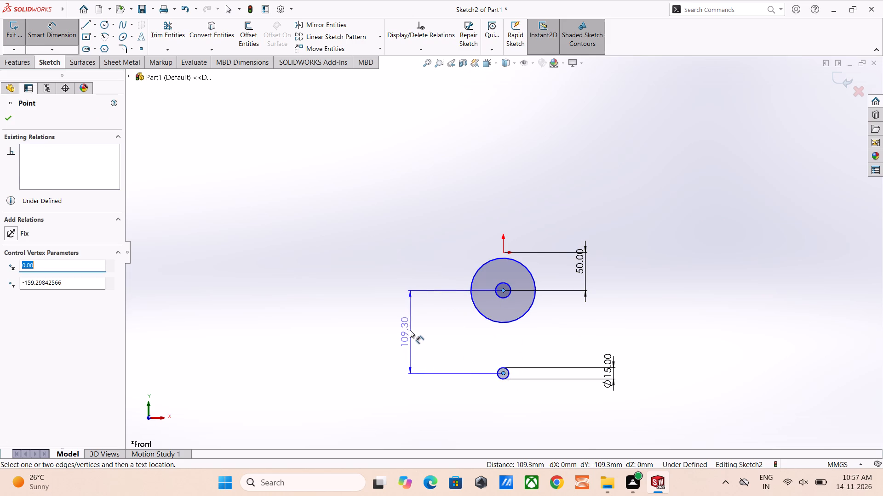
pyautogui.click(409, 328)
pyautogui.write('45')
pyautogui.press('Return')
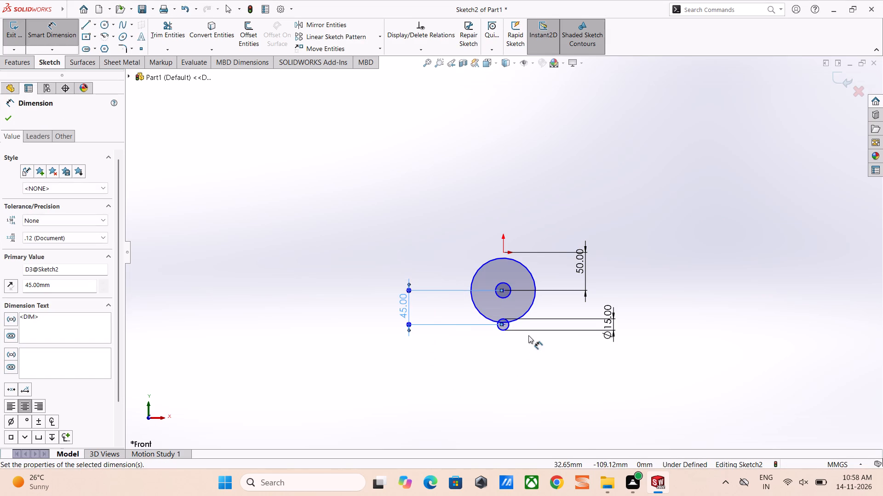
pyautogui.press('Escape')
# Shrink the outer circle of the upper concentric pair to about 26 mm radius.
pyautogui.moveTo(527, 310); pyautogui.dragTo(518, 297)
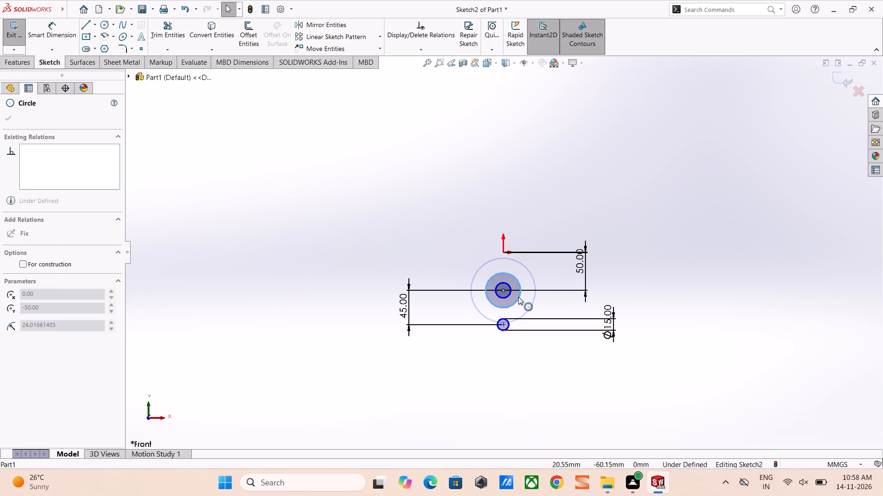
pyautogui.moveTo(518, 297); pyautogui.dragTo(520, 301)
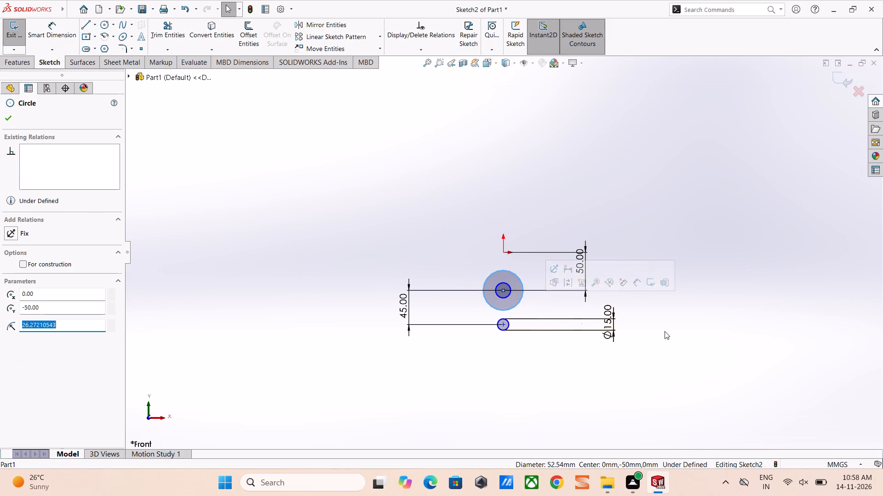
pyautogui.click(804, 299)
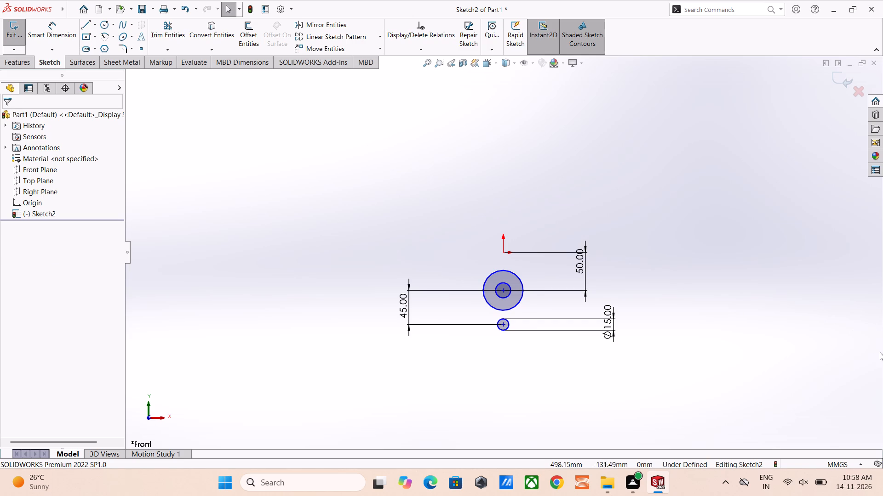
# Dimension the inner upper circle's diameter as twice 24 mm, giving 48 mm.
pyautogui.scroll(-5, 480, 302)
pyautogui.moveTo(641, 283); pyautogui.dragTo(634, 167, button='right')
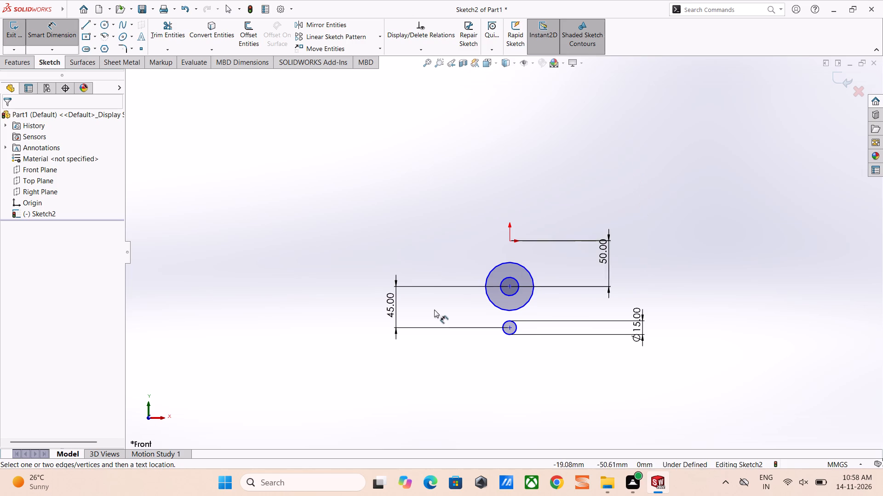
pyautogui.click(515, 292)
pyautogui.click(439, 244)
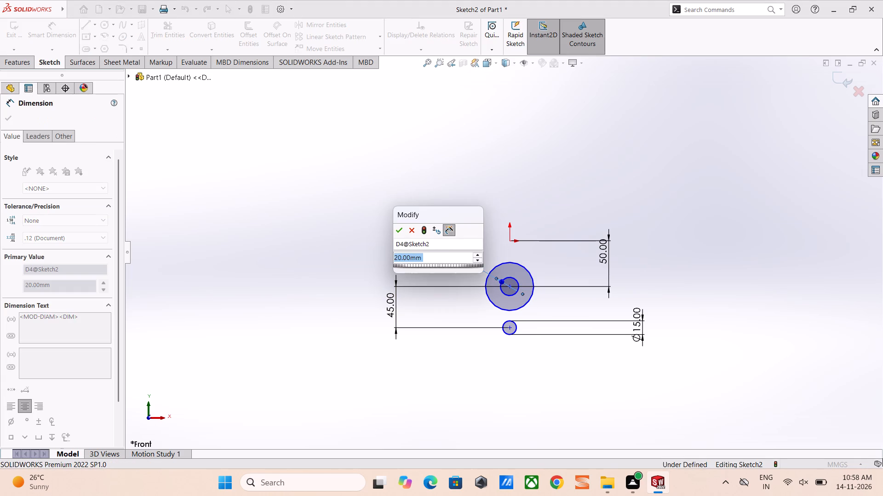
pyautogui.write('24*')
pyautogui.press('2')
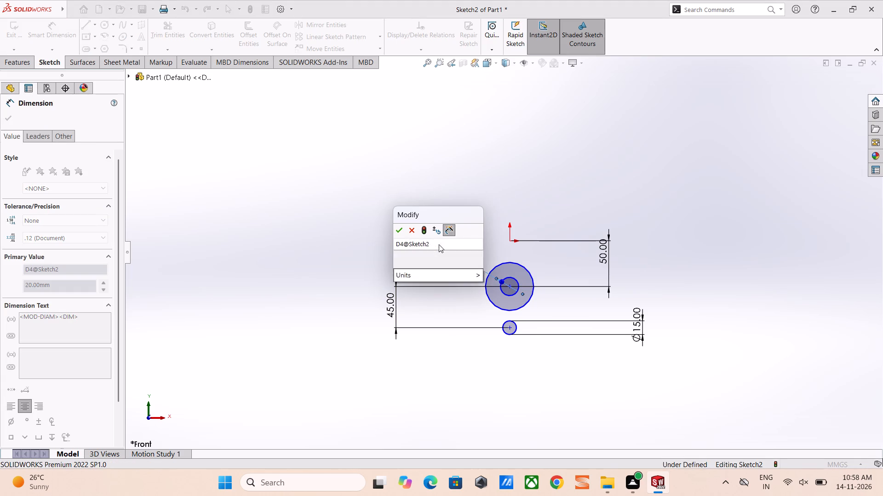
pyautogui.press('Return')
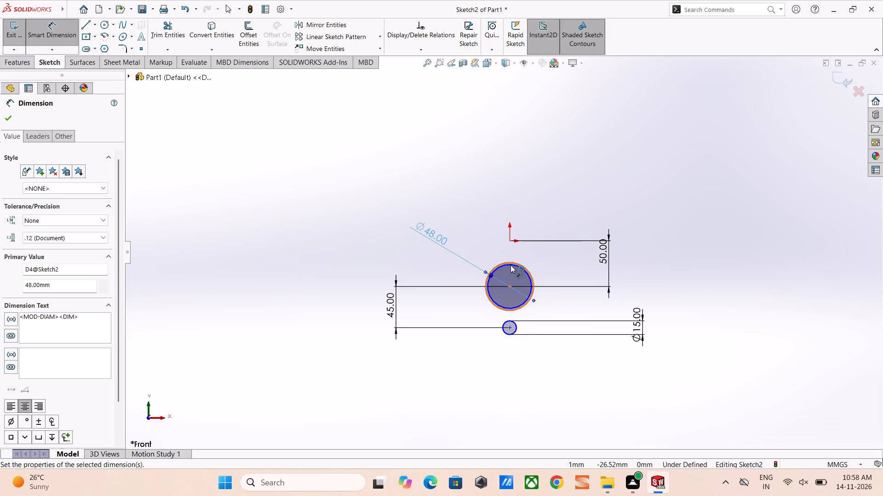
# Dimension the outer upper circle's diameter as twice 38 mm, giving 76 mm.
pyautogui.click(511, 260)
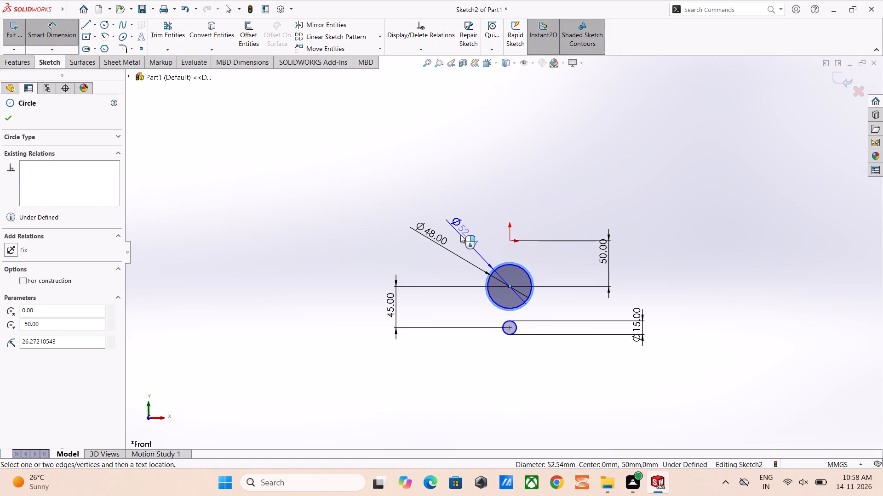
pyautogui.click(460, 235)
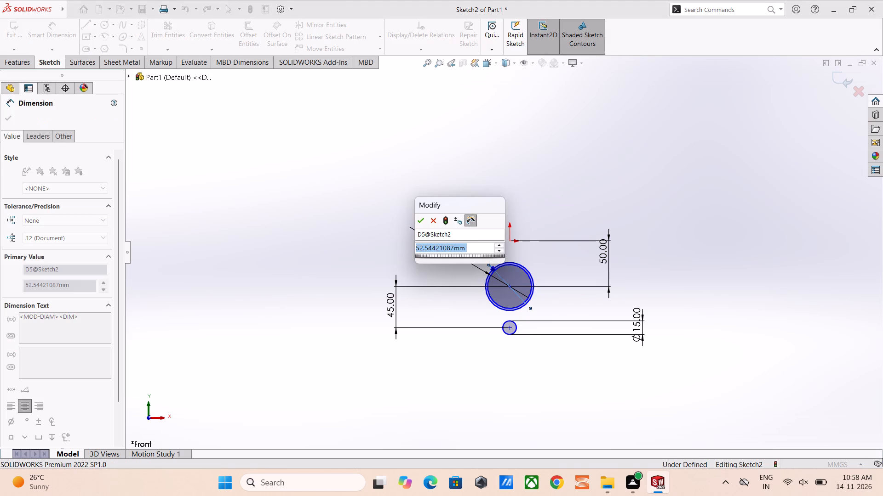
pyautogui.write('38*2')
pyautogui.press('Return')
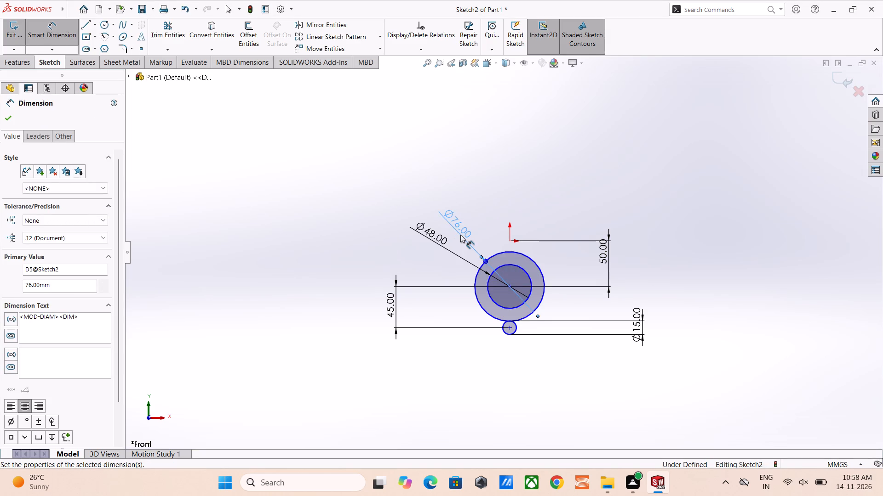
pyautogui.click(5, 119)
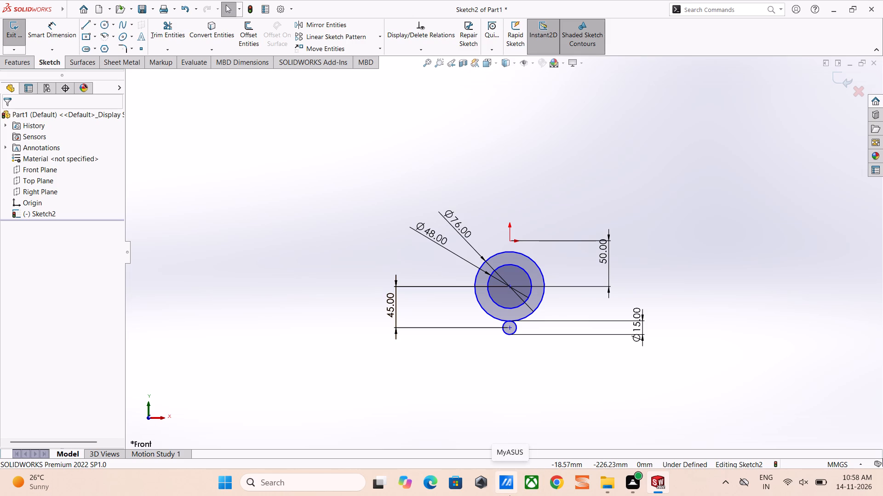
# Sketch a circle of about 16 mm radius concentric with the lower 15 mm circle.
pyautogui.scroll(2, 495, 485)
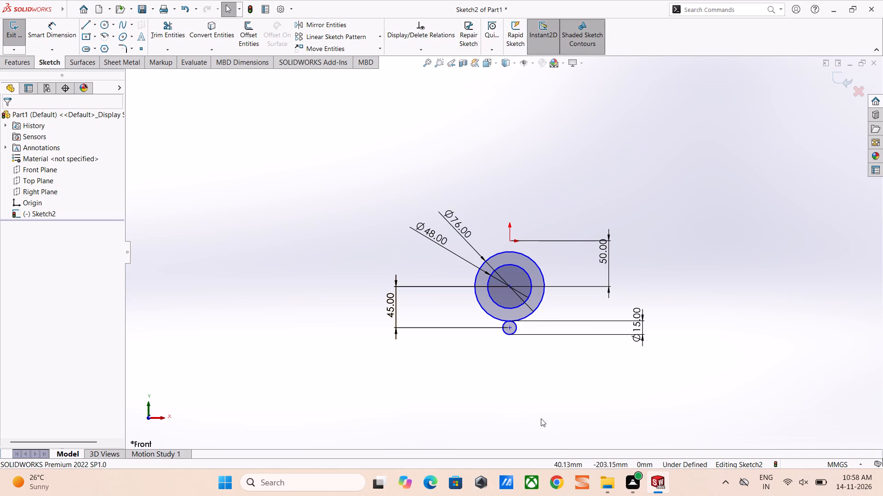
pyautogui.scroll(3, 512, 337)
pyautogui.scroll(-8, 512, 318)
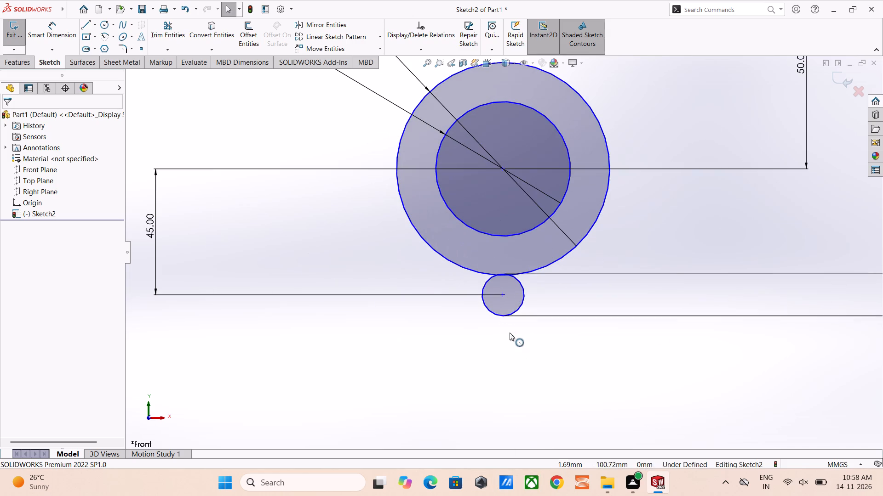
pyautogui.moveTo(489, 368); pyautogui.dragTo(559, 380, button='right')
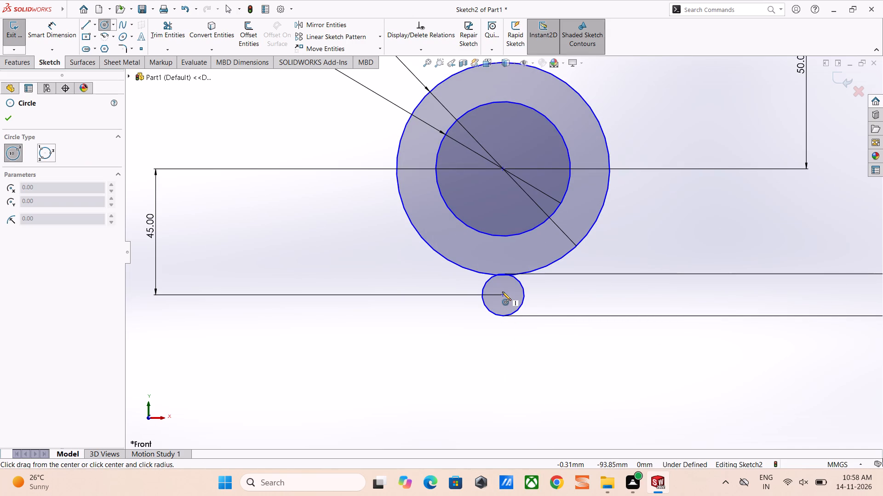
pyautogui.click(504, 296)
pyautogui.click(533, 328)
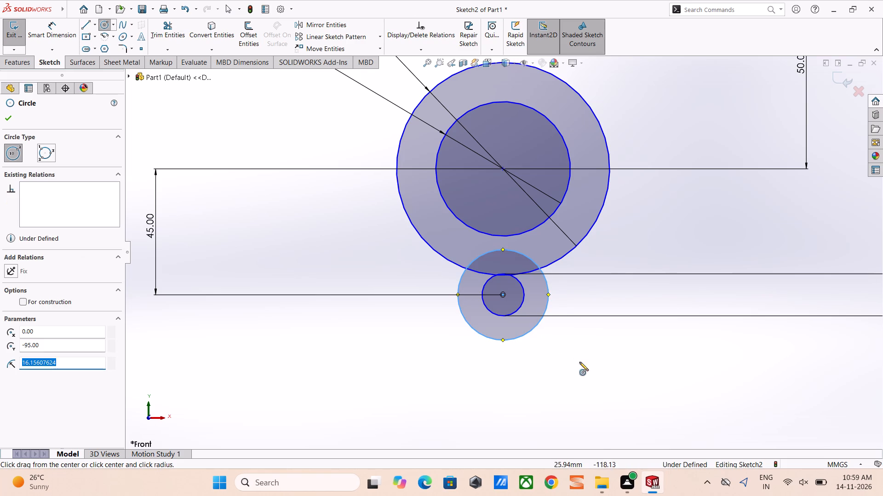
# Dimension the new outer lower circle's diameter as twice 18 mm, giving 36 mm.
pyautogui.moveTo(652, 410); pyautogui.dragTo(627, 275, button='right')
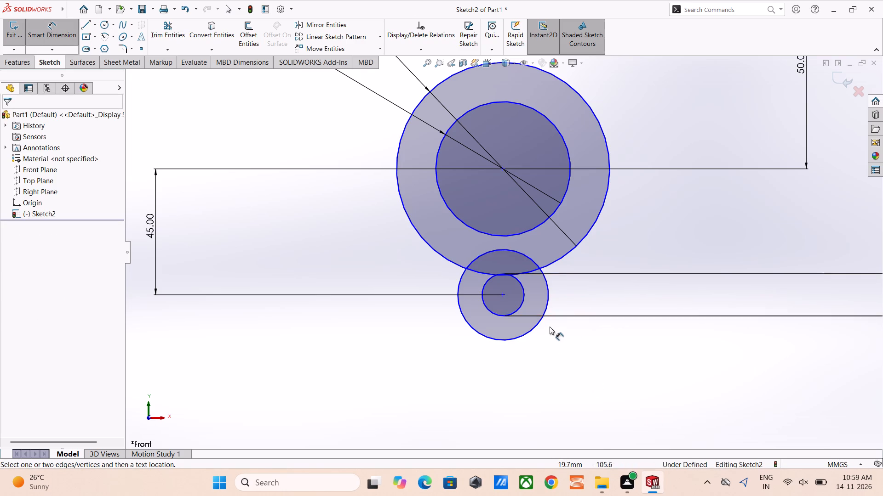
pyautogui.click(535, 327)
pyautogui.click(581, 346)
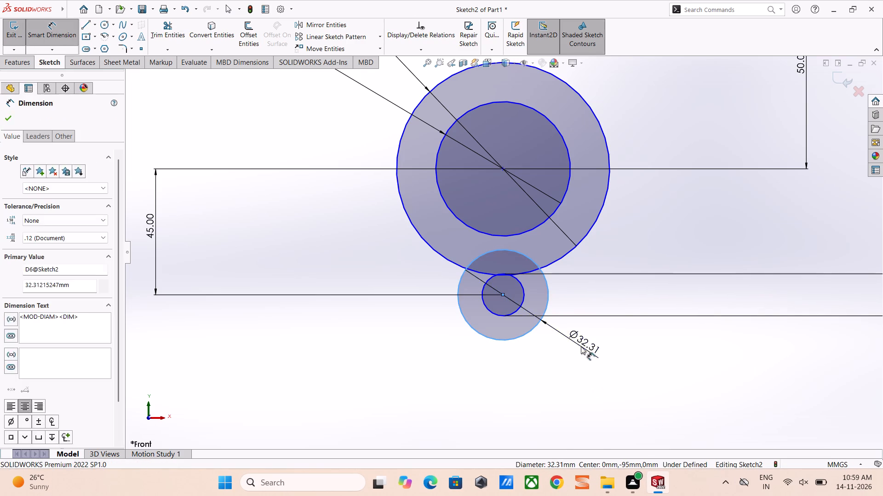
pyautogui.write('18*2')
pyautogui.press('Return')
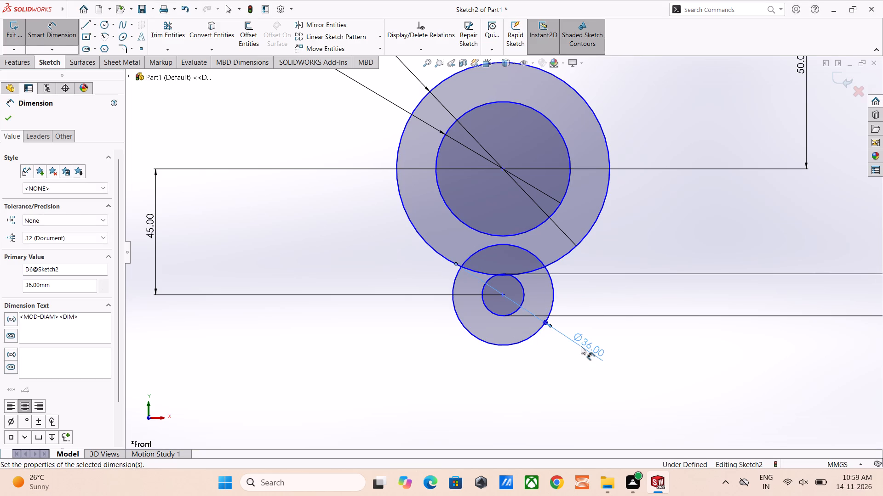
pyautogui.press('Escape')
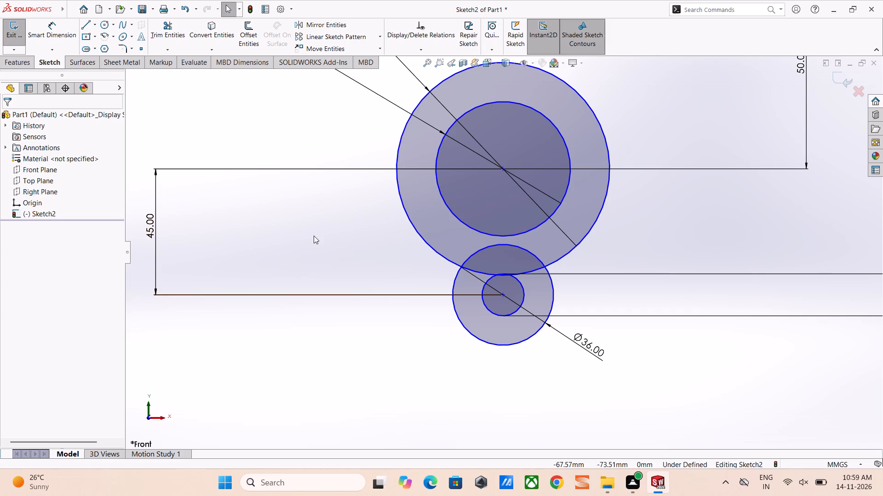
# Sketch a line about 14.6 mm long from the 76 mm circle's lower-left edge to the 36 mm circle's left edge.
pyautogui.click(88, 25)
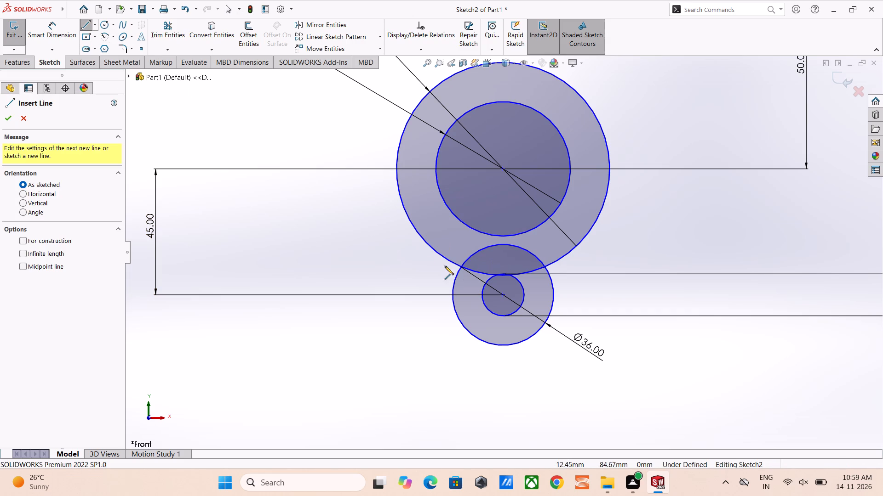
pyautogui.click(433, 248)
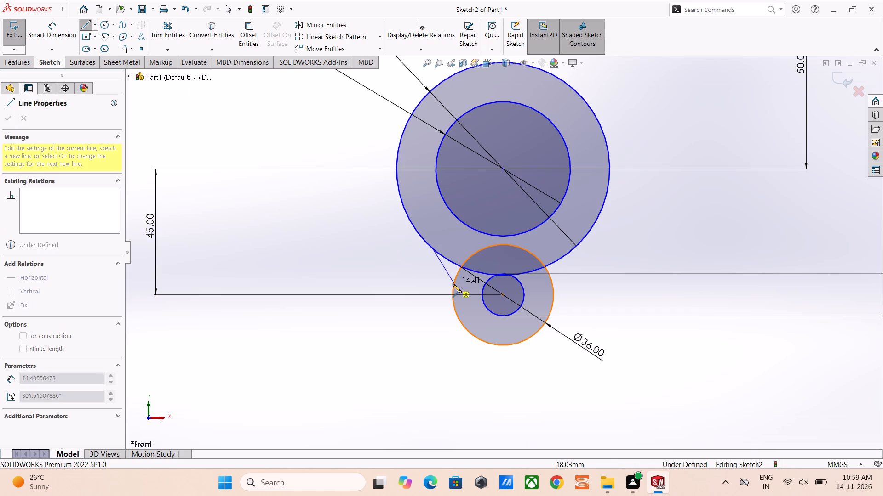
pyautogui.click(453, 284)
pyautogui.rightClick(453, 284)
pyautogui.click(471, 291)
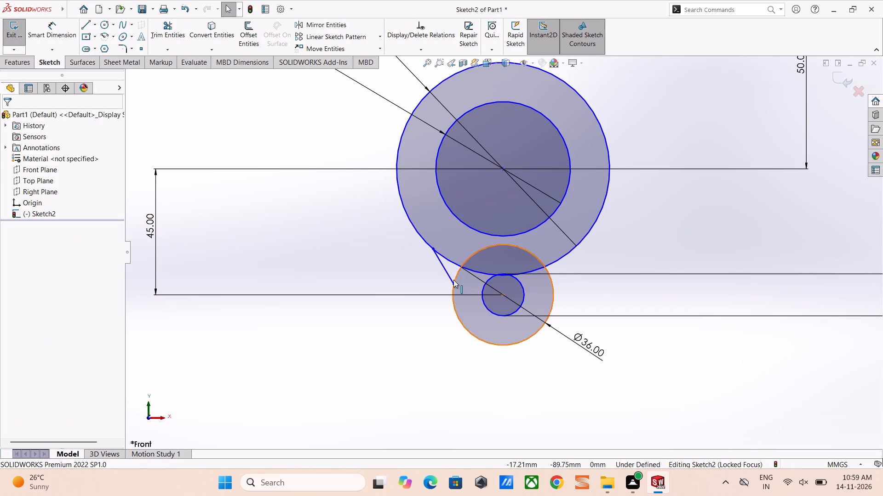
pyautogui.press('Escape')
# Make the connecting line tangent to both the 76 mm circle and the 36 mm circle.
pyautogui.click(447, 273)
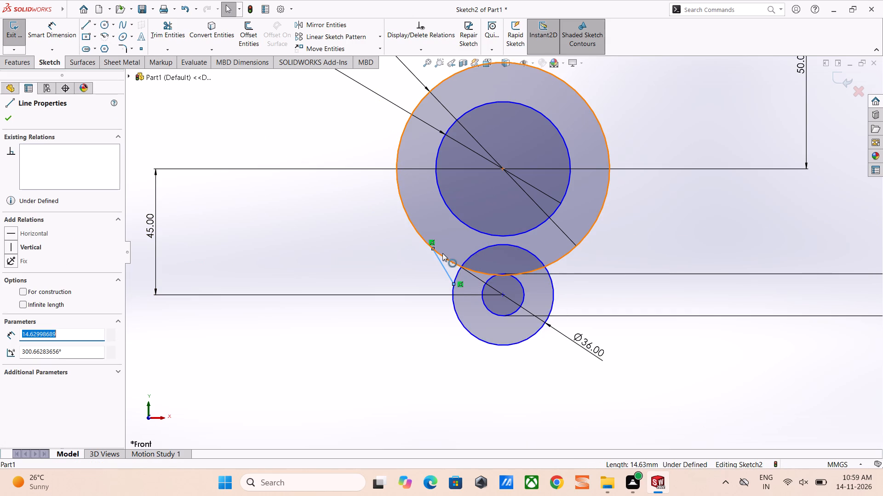
pyautogui.keyDown('ctrl'); pyautogui.click(442, 256); pyautogui.keyUp('ctrl')
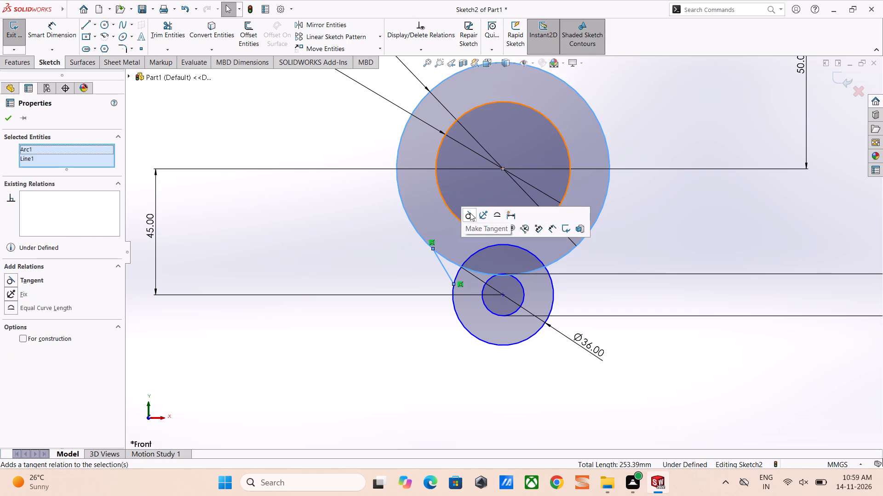
pyautogui.click(470, 213)
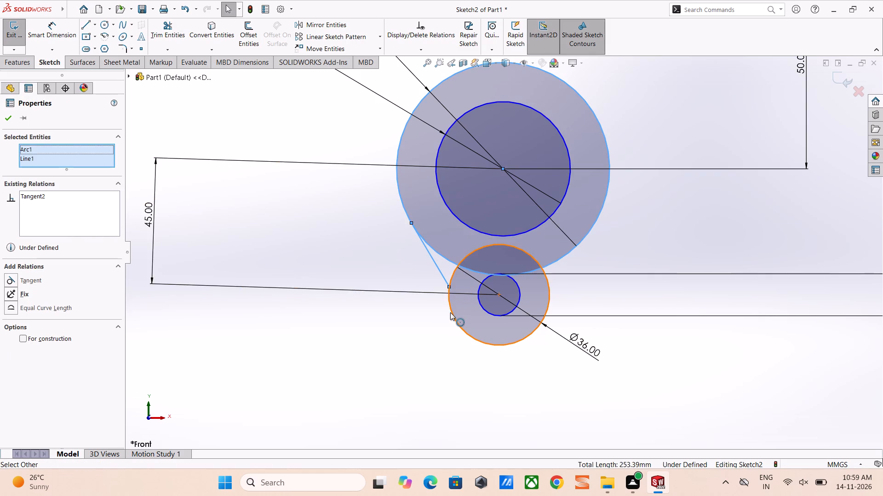
pyautogui.keyDown('ctrl'); pyautogui.click(449, 313); pyautogui.keyUp('ctrl')
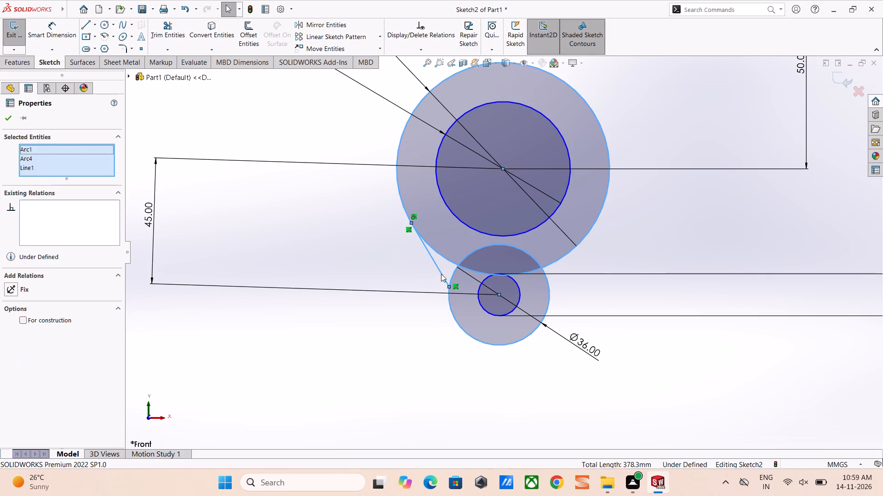
pyautogui.press('Escape')
pyautogui.press('Escape')
pyautogui.click(441, 274)
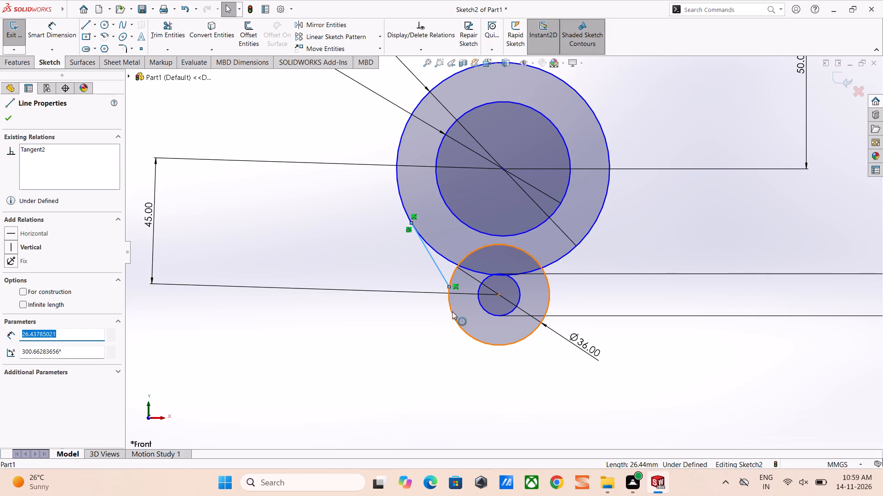
pyautogui.keyDown('ctrl'); pyautogui.click(452, 311); pyautogui.keyUp('ctrl')
pyautogui.click(481, 271)
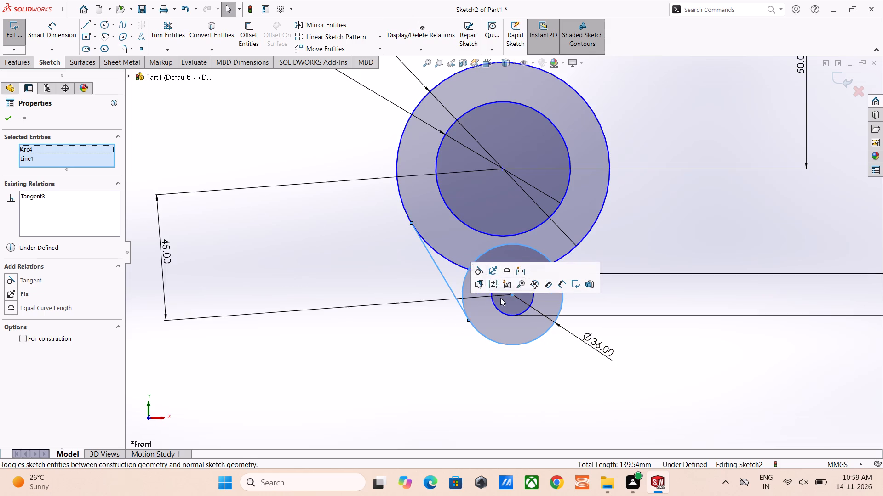
pyautogui.click(492, 371)
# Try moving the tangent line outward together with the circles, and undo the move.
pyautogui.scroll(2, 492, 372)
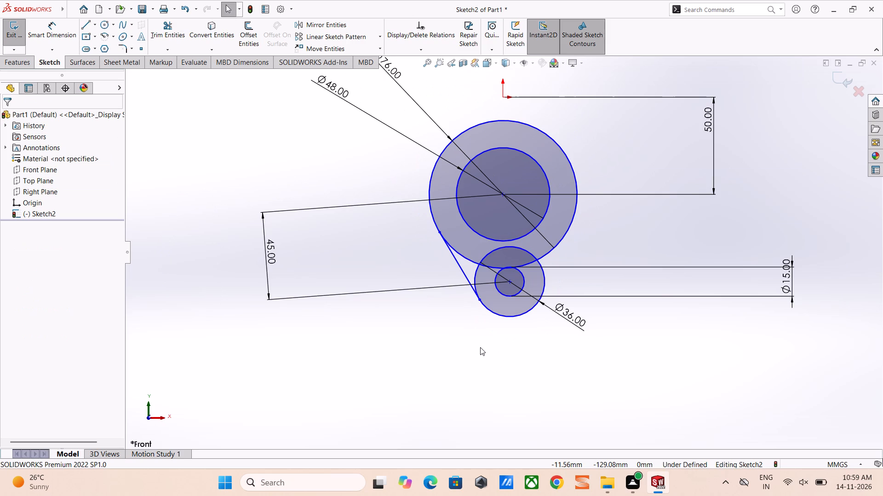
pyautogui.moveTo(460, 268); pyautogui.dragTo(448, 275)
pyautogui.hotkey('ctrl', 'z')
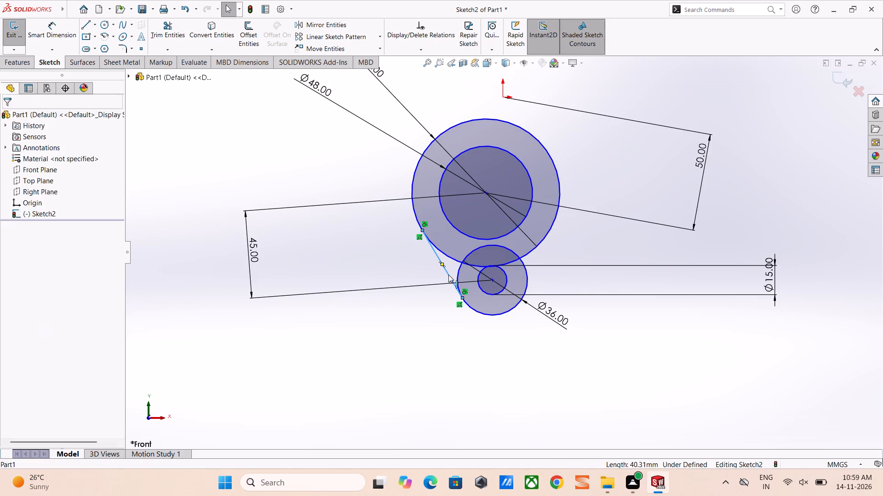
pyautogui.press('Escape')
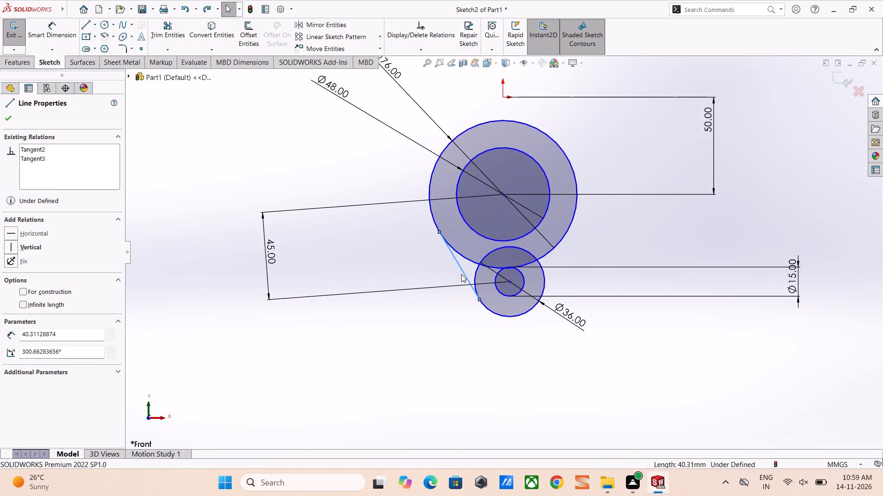
# Delete the tangent line connecting the 76 mm circle and the 36 mm circle.
pyautogui.click(463, 272)
pyautogui.press('Delete')
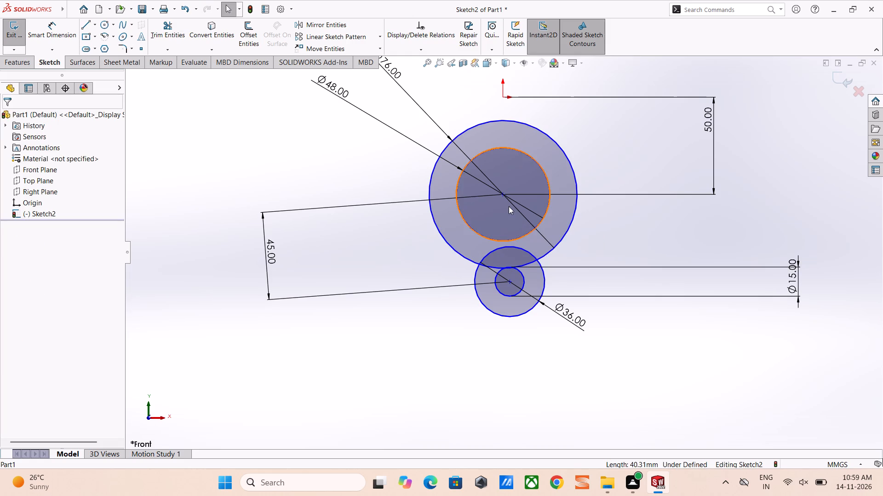
pyautogui.press('Escape')
# Align the centres of the large circles and the lower circles vertically with the origin.
pyautogui.keyDown('ctrl'); pyautogui.click(503, 194); pyautogui.keyUp('ctrl')
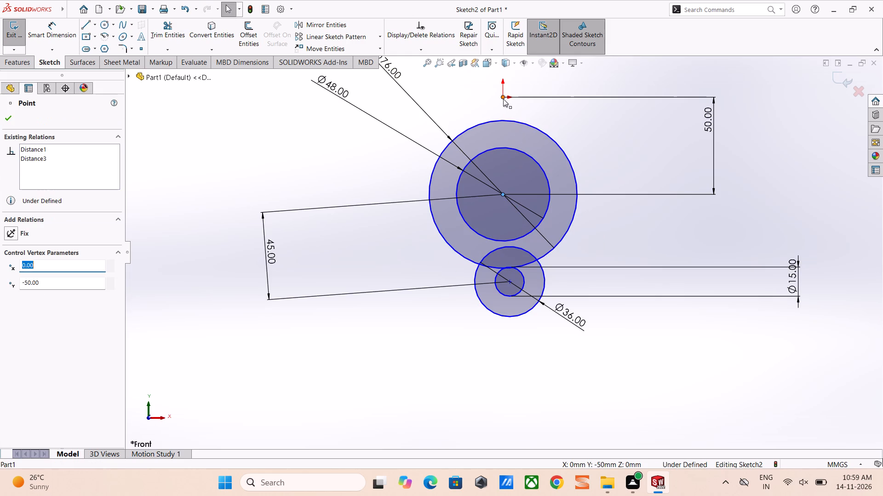
pyautogui.keyDown('ctrl'); pyautogui.click(503, 99); pyautogui.keyUp('ctrl')
pyautogui.click(543, 58)
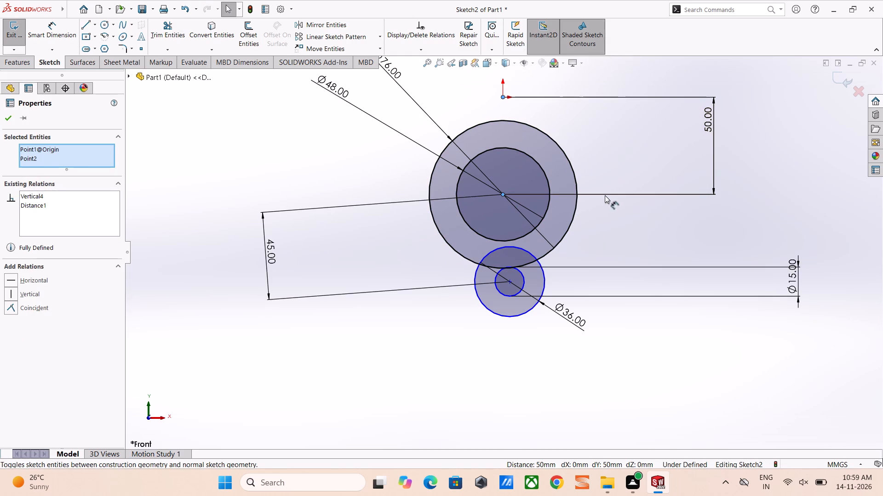
pyautogui.click(607, 197)
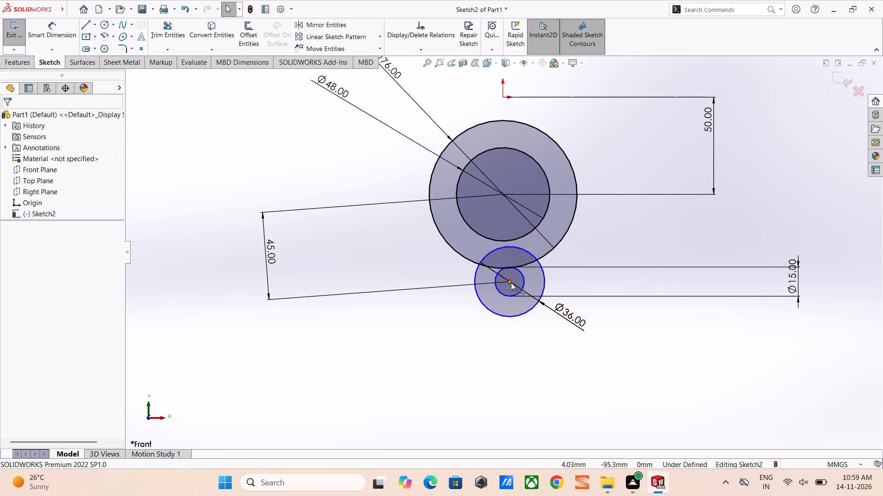
pyautogui.keyDown('ctrl'); pyautogui.click(510, 282); pyautogui.keyUp('ctrl')
pyautogui.keyDown('ctrl'); pyautogui.click(501, 97); pyautogui.keyUp('ctrl')
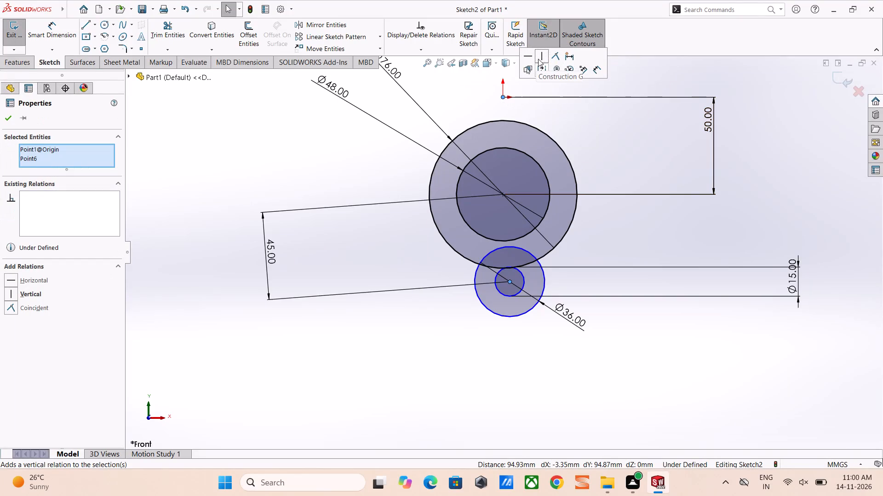
pyautogui.click(540, 57)
pyautogui.click(629, 242)
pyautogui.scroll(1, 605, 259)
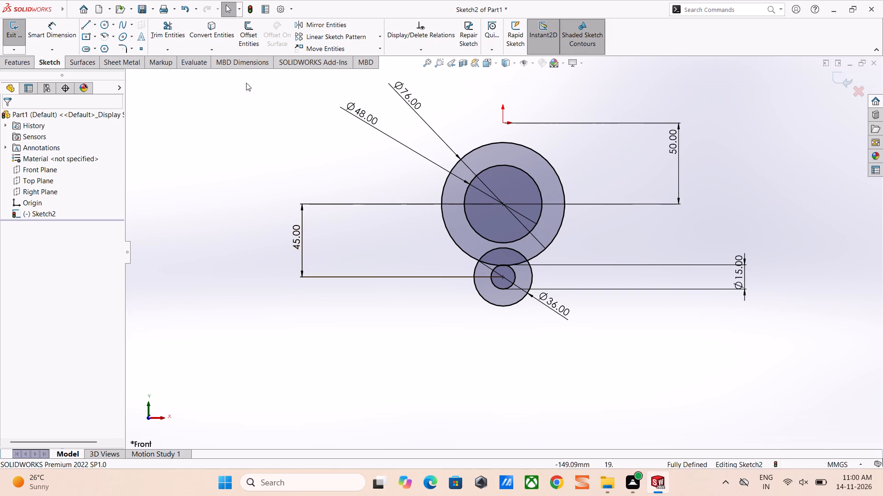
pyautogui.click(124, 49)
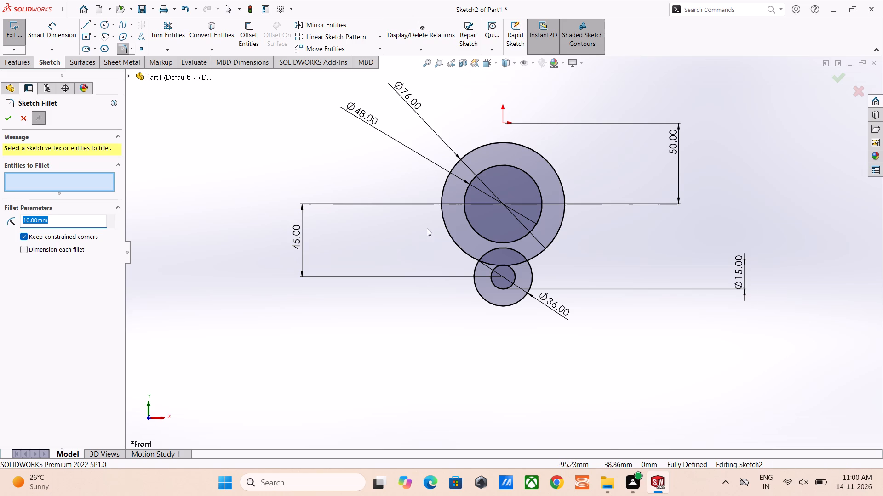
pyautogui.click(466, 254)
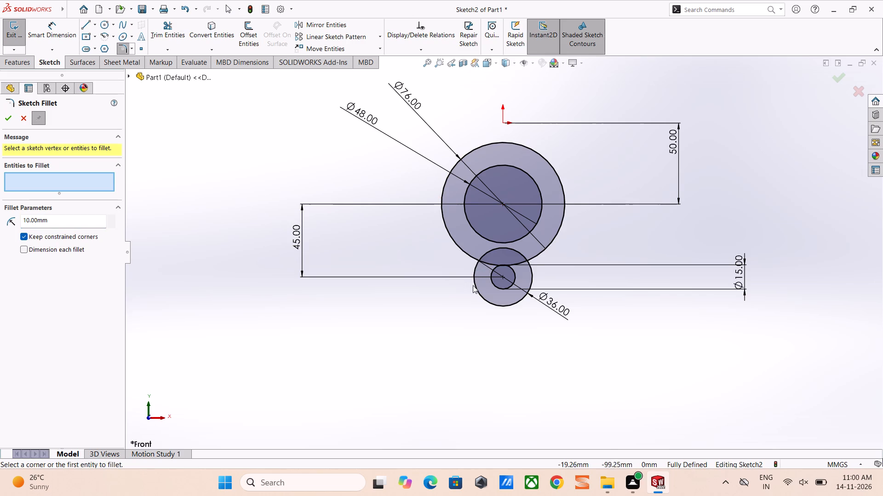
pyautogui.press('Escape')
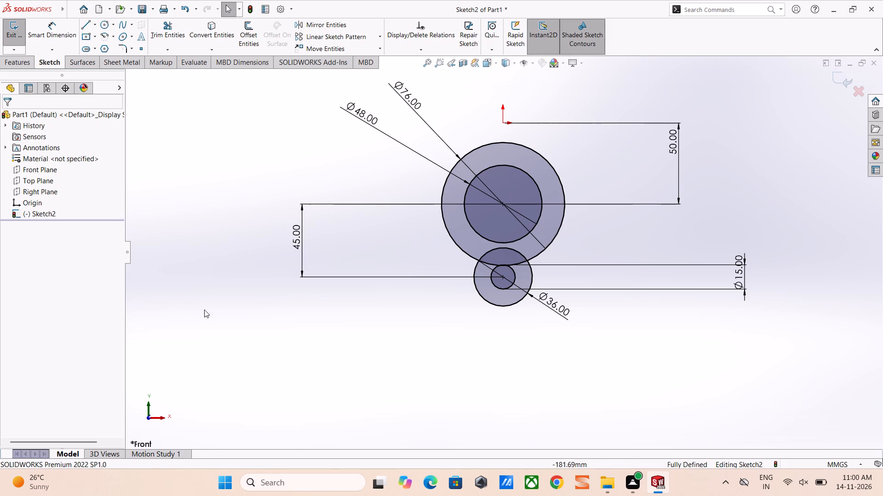
# Move the 45 mm centre-distance dimension to the other side of the circles, in line below the 50 mm dimension.
pyautogui.scroll(3, 252, 209)
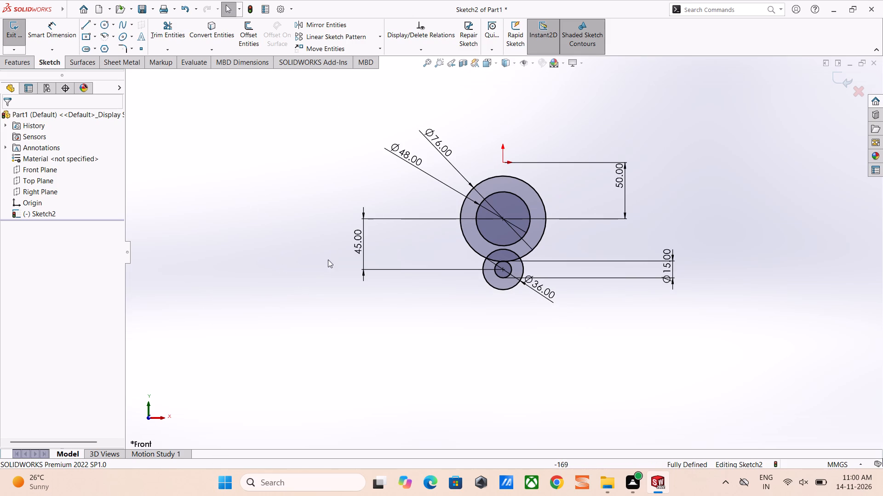
pyautogui.moveTo(358, 242); pyautogui.dragTo(603, 242)
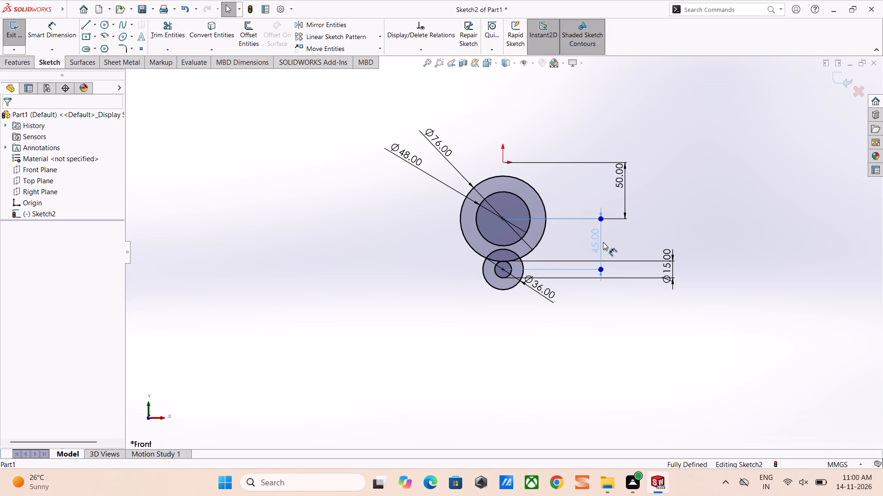
pyautogui.moveTo(603, 242); pyautogui.dragTo(619, 247)
pyautogui.click(698, 209)
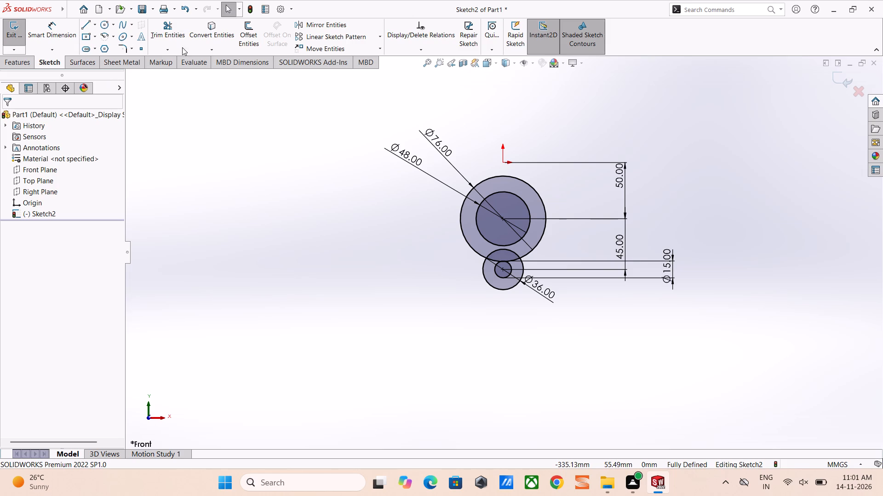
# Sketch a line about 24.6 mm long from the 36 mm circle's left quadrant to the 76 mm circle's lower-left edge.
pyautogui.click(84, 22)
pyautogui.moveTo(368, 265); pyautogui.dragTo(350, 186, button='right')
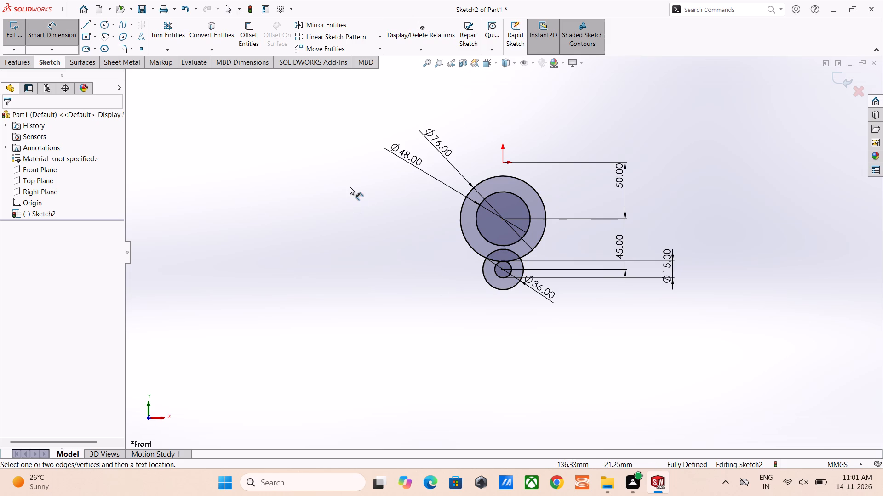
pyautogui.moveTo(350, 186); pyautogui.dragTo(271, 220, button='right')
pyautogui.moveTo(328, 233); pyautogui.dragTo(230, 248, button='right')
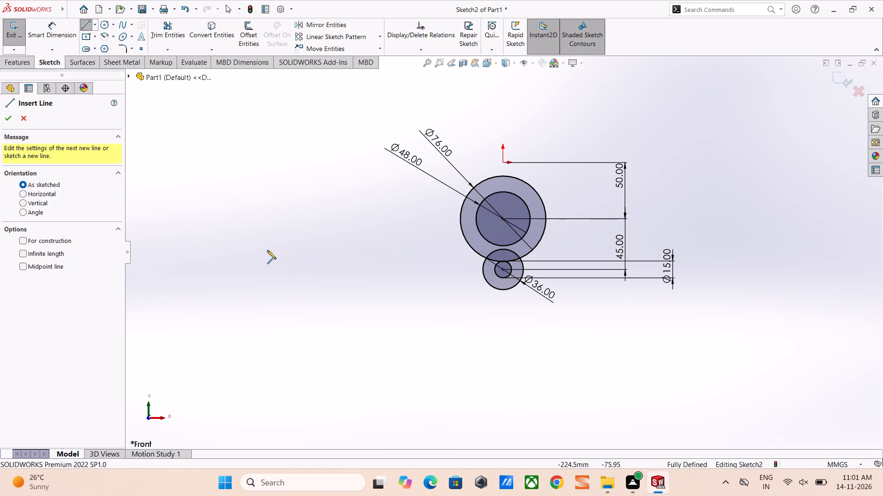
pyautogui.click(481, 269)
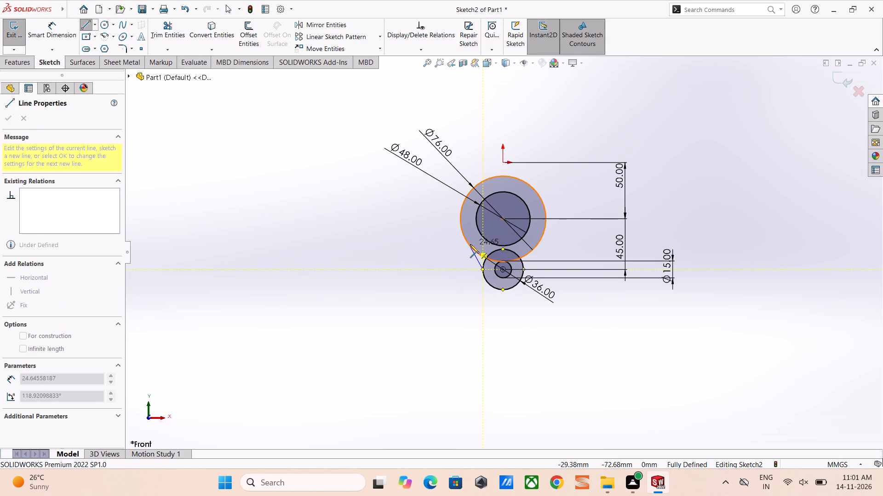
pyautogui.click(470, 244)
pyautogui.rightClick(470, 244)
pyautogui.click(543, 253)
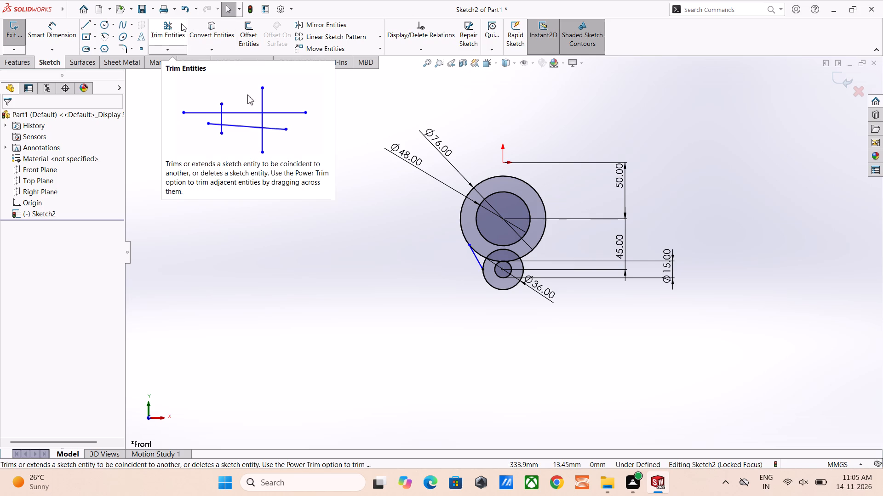
# Trim away the arcs of the 76 mm and 36 mm circles inside their overlap, including the remnant within the 15 mm hole.
pyautogui.click(169, 35)
pyautogui.scroll(-3, 463, 268)
pyautogui.scroll(-5, 606, 219)
pyautogui.moveTo(390, 251); pyautogui.dragTo(388, 280)
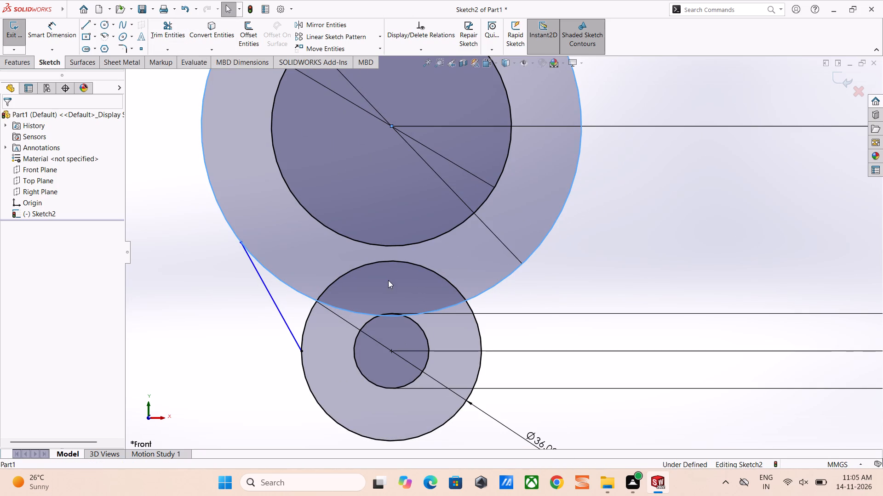
pyautogui.click(180, 29)
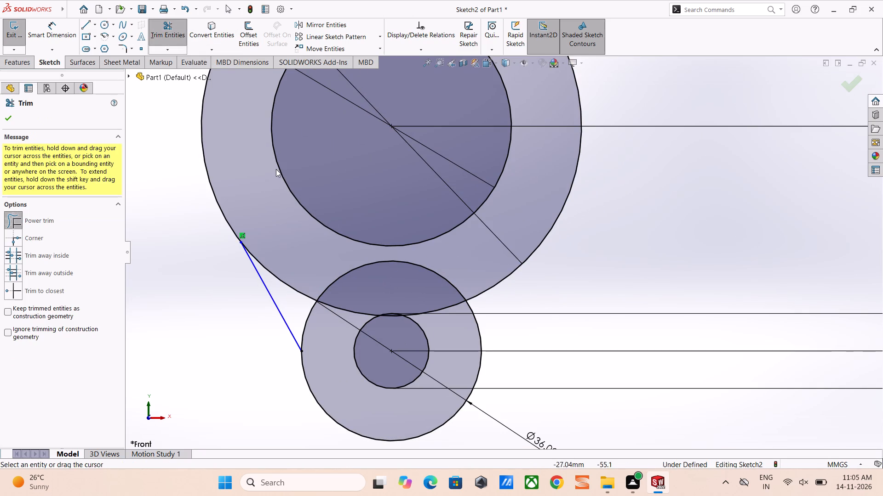
pyautogui.moveTo(343, 250); pyautogui.dragTo(377, 295)
pyautogui.moveTo(368, 299); pyautogui.dragTo(336, 324)
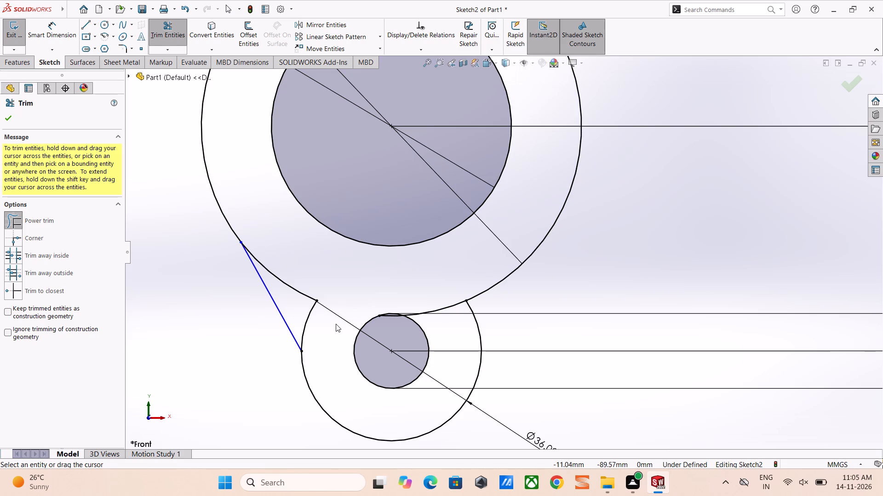
pyautogui.moveTo(441, 297); pyautogui.dragTo(452, 316)
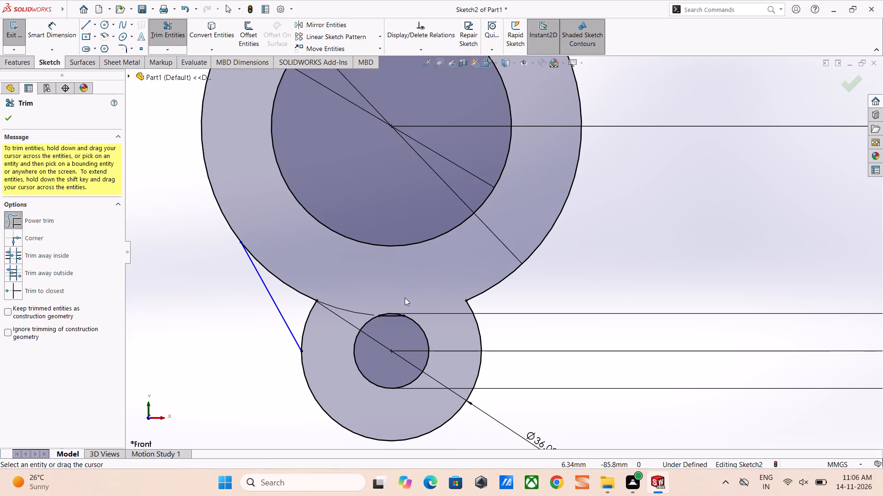
pyautogui.scroll(-13, 376, 311)
pyautogui.moveTo(676, 275); pyautogui.dragTo(769, 137)
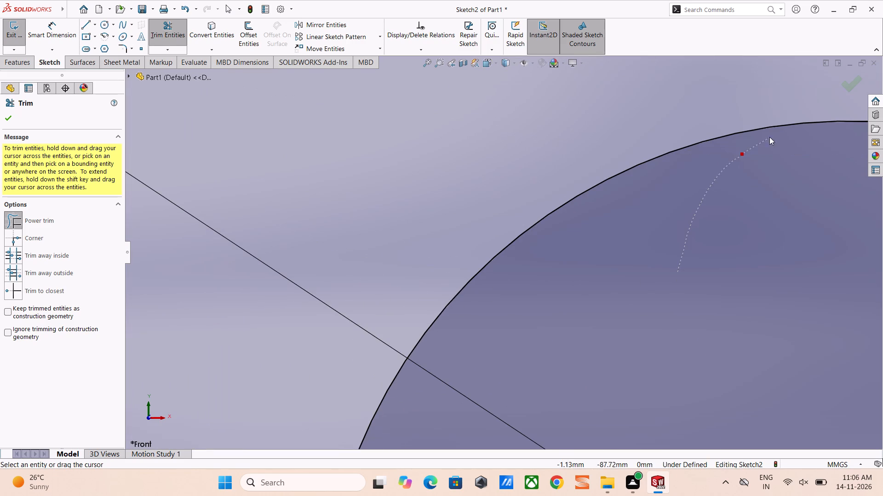
pyautogui.moveTo(769, 137); pyautogui.dragTo(770, 139)
pyautogui.scroll(12, 716, 220)
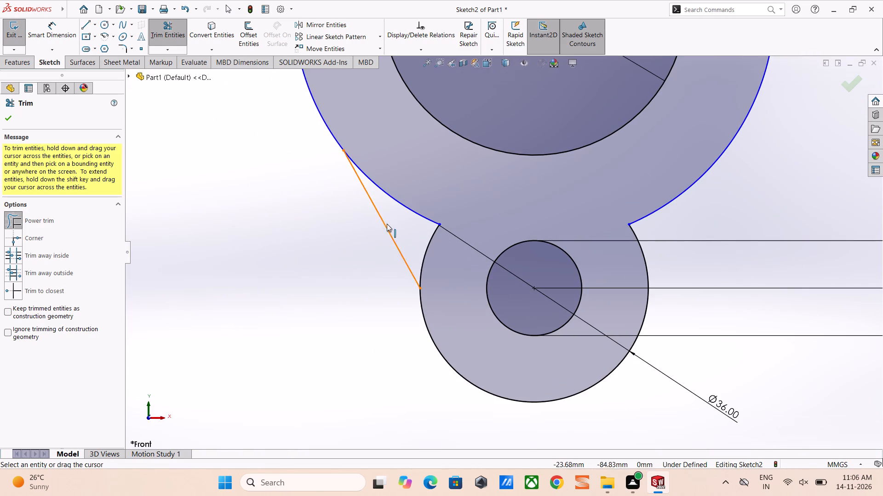
# Trim away the straight connecting line on the left between the large outer arc and the 36 mm arc.
pyautogui.moveTo(390, 224); pyautogui.dragTo(355, 257)
pyautogui.scroll(4, 512, 180)
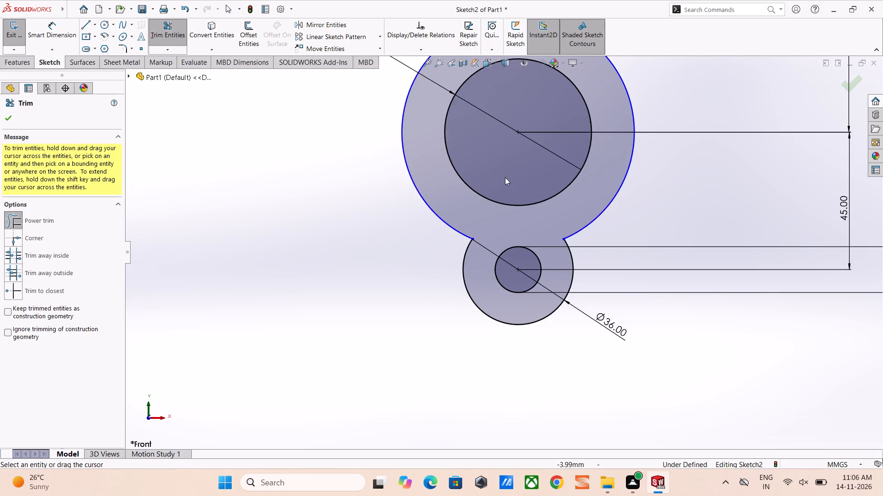
pyautogui.scroll(4, 504, 176)
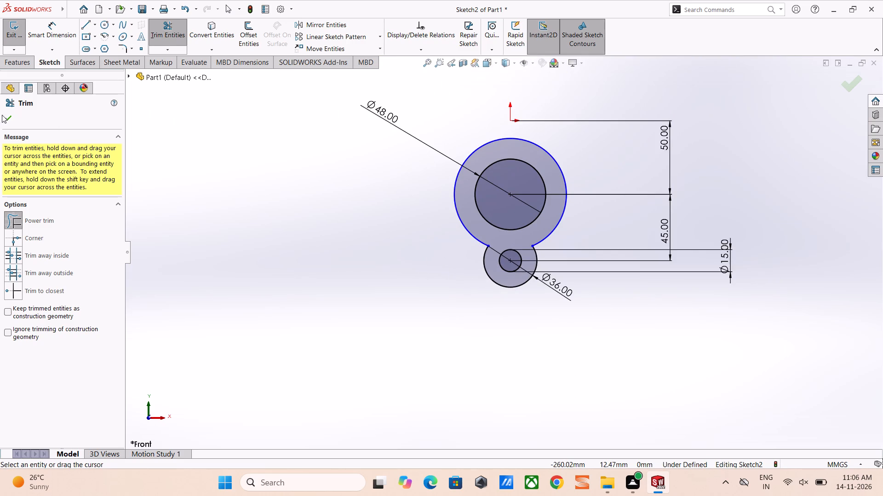
pyautogui.click(6, 118)
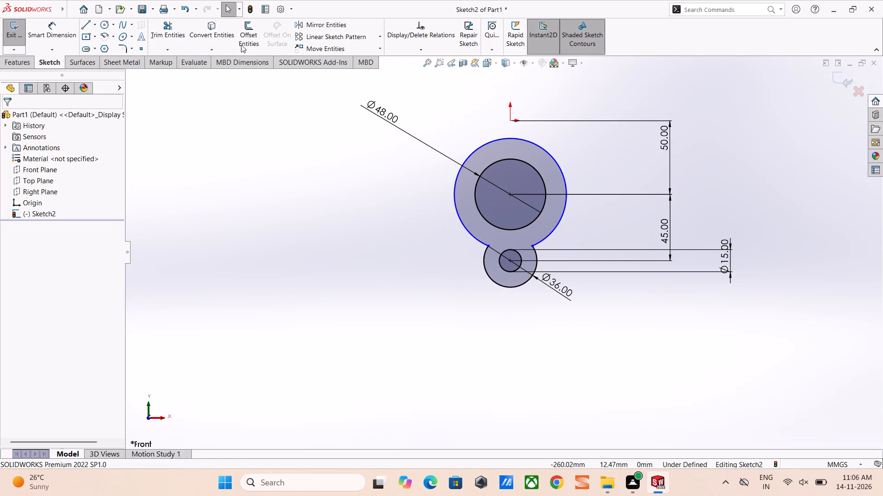
# Add a 50 mm sketch fillet at the left corner where the large outer arc meets the 36 mm arc.
pyautogui.click(125, 51)
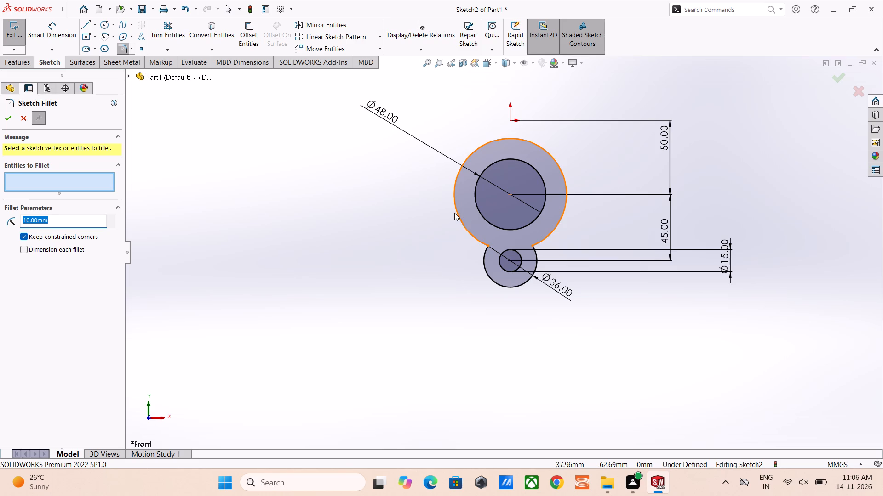
pyautogui.write('50')
pyautogui.press('Return')
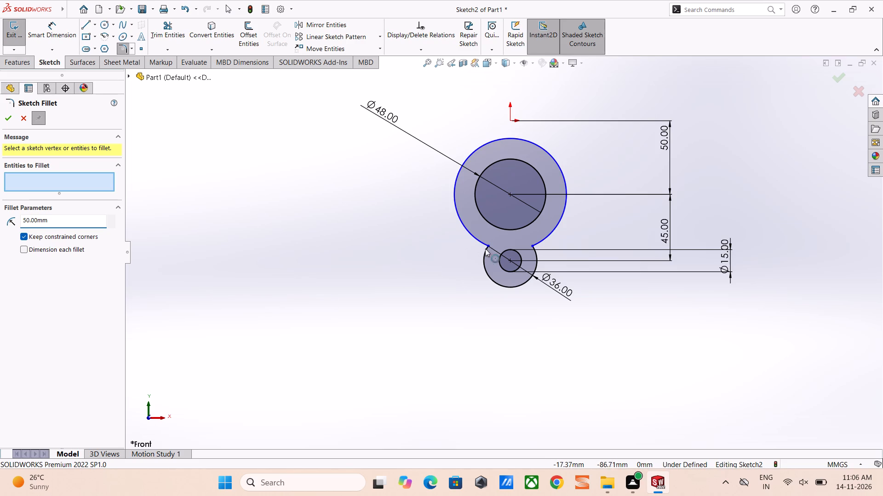
pyautogui.click(489, 246)
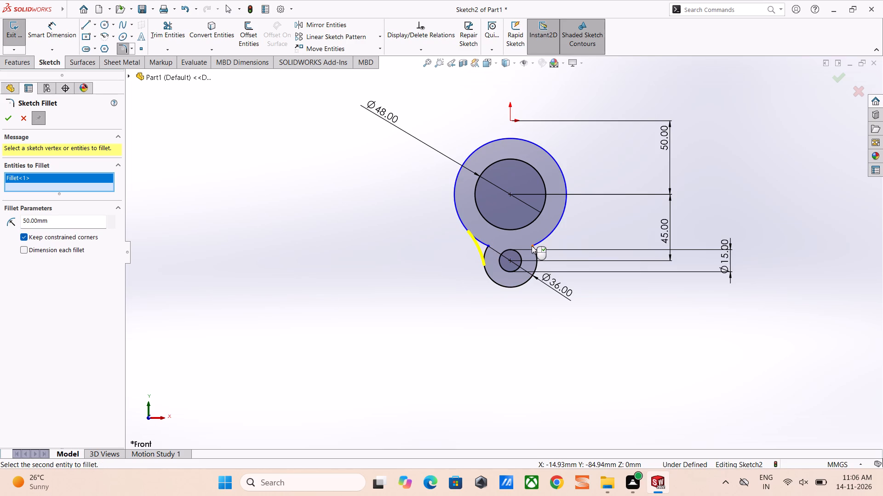
pyautogui.click(532, 246)
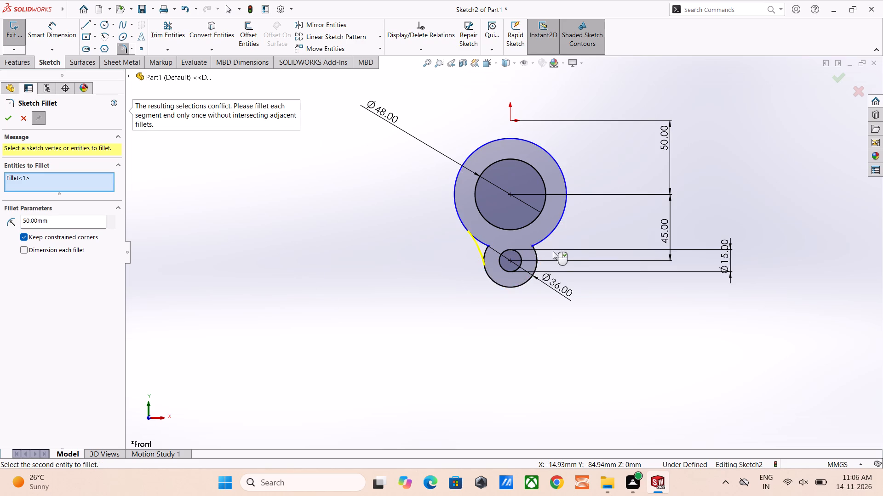
pyautogui.click(533, 247)
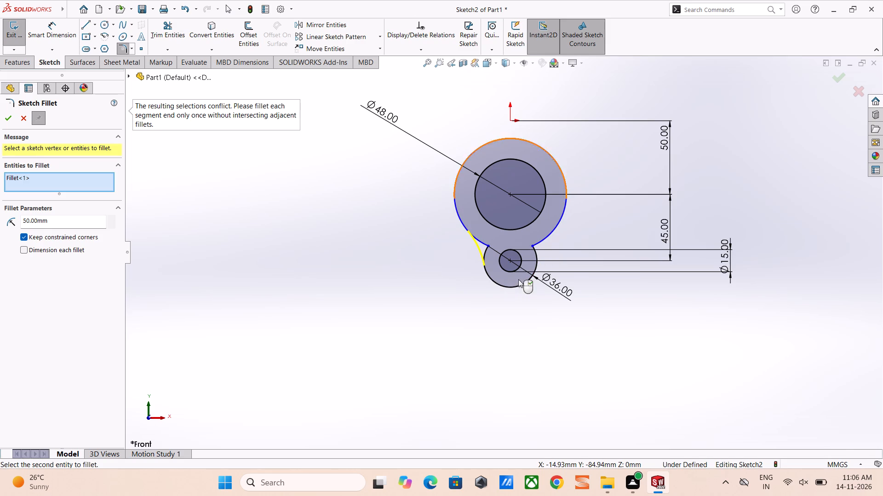
pyautogui.scroll(-6, 554, 274)
pyautogui.scroll(4, 461, 177)
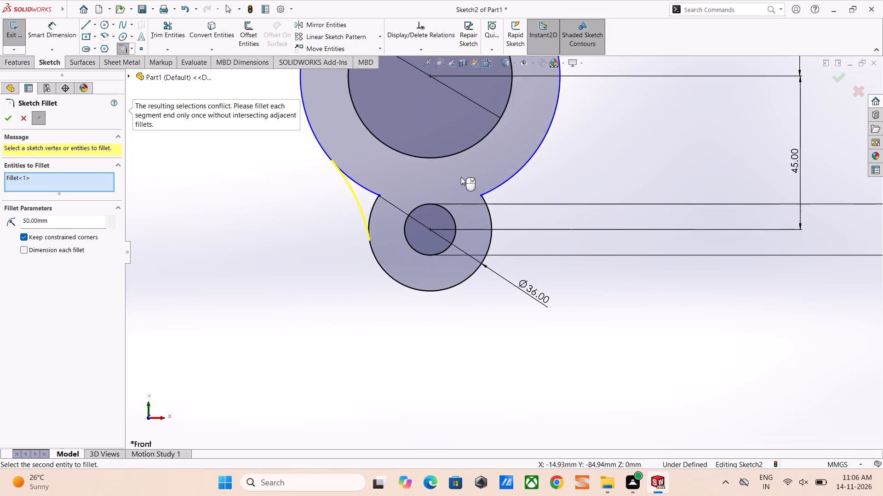
pyautogui.scroll(2, 461, 177)
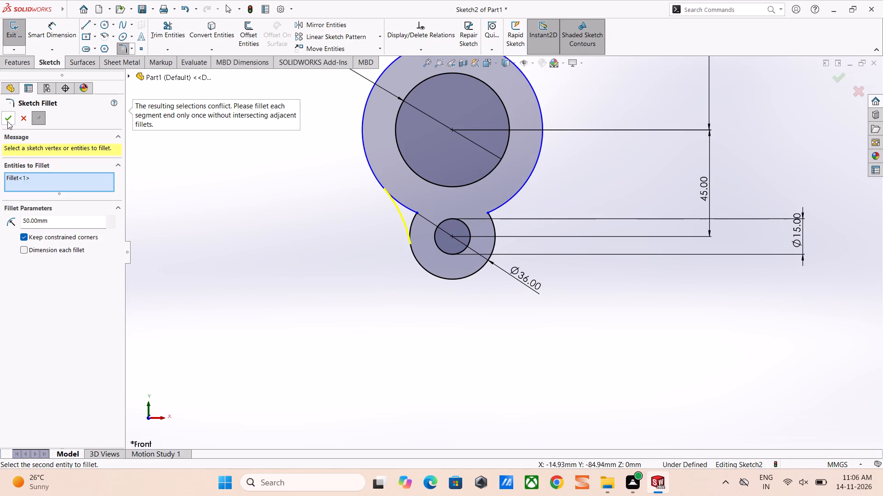
pyautogui.click(6, 119)
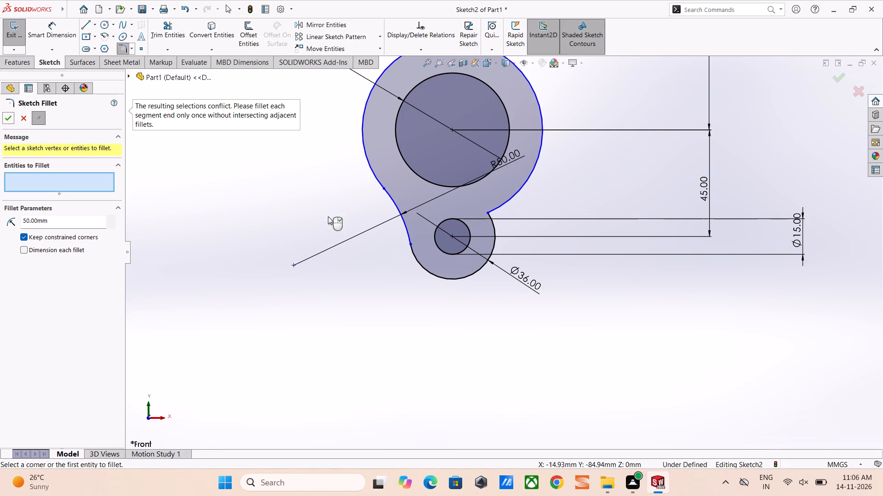
# Add a 50 mm sketch fillet at the right corner where the large outer arc meets the 36 mm arc.
pyautogui.click(488, 212)
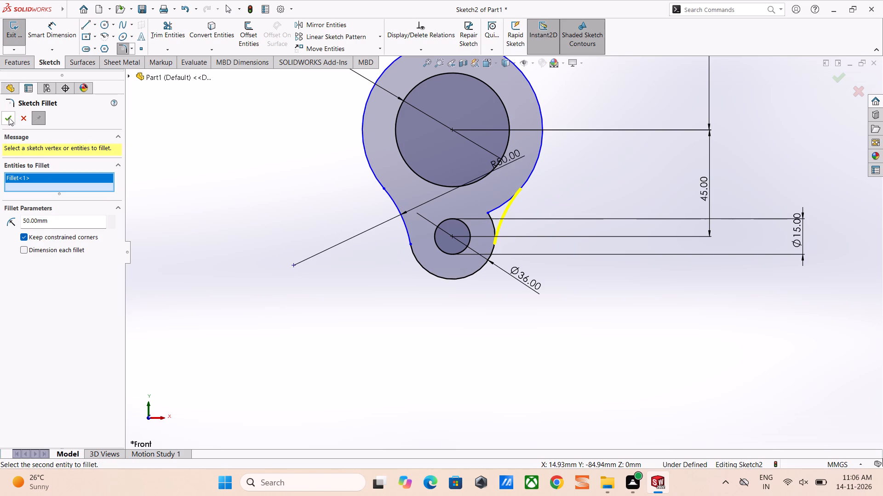
pyautogui.click(8, 117)
pyautogui.doubleClick(369, 263)
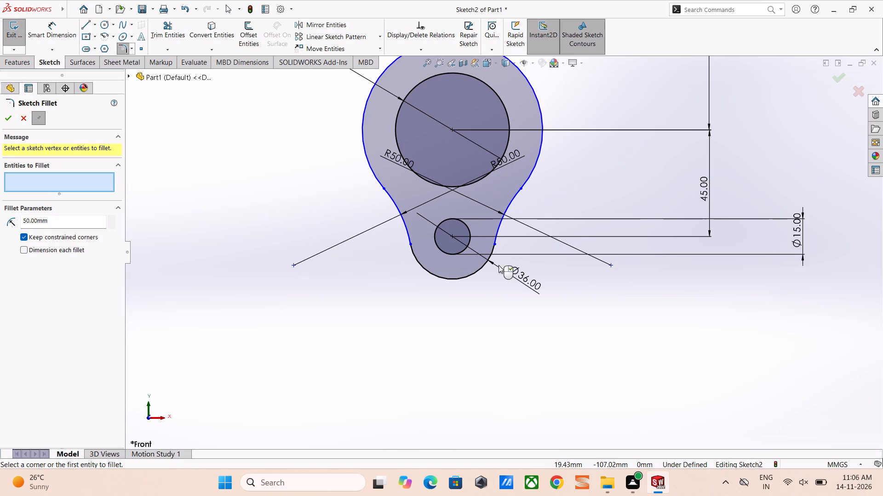
pyautogui.scroll(5, 499, 265)
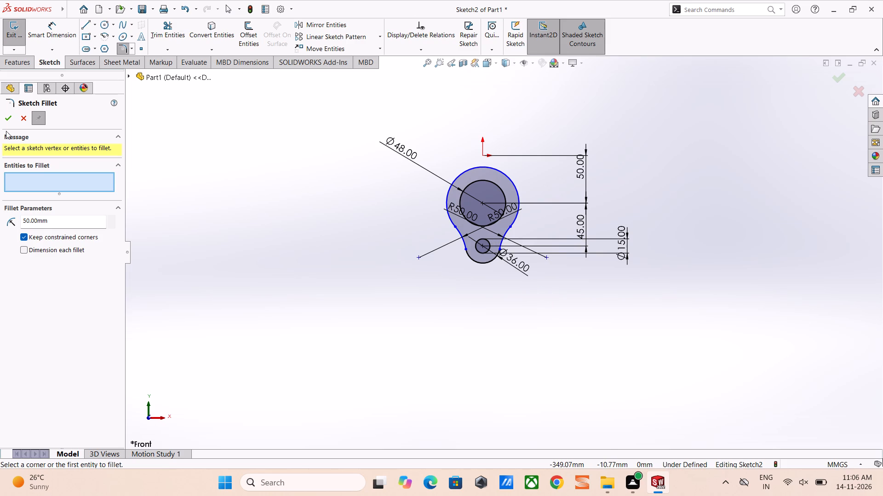
pyautogui.click(9, 118)
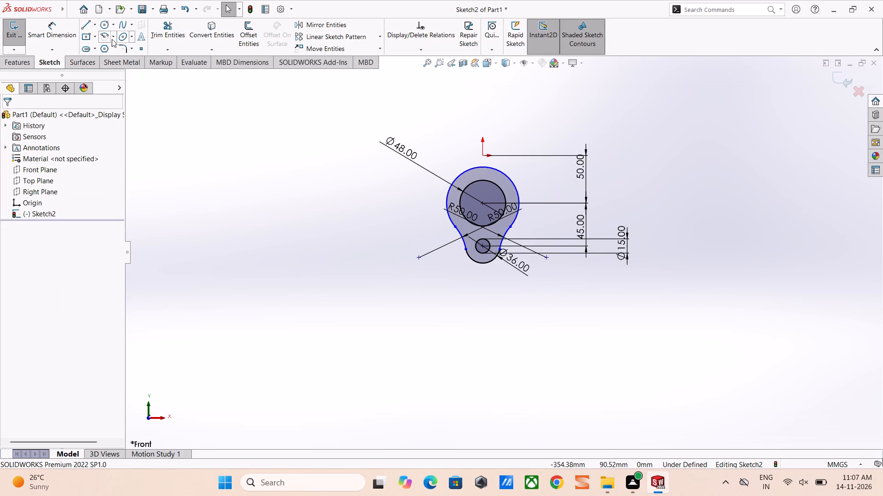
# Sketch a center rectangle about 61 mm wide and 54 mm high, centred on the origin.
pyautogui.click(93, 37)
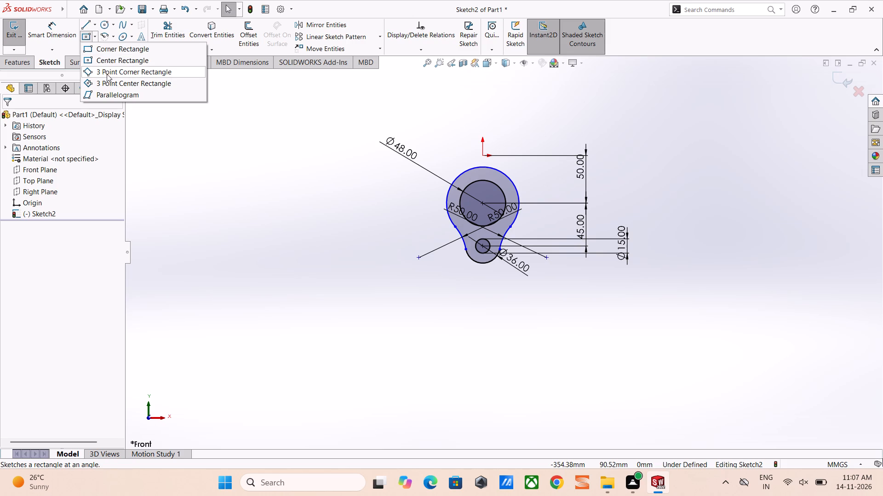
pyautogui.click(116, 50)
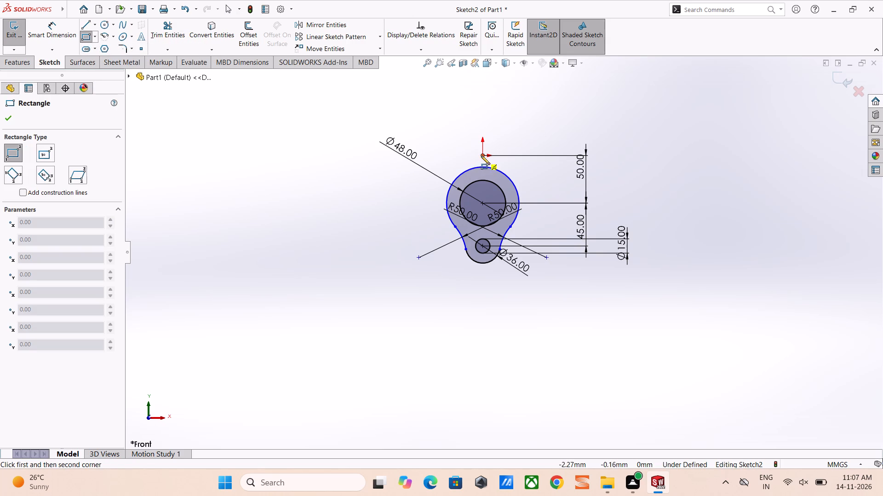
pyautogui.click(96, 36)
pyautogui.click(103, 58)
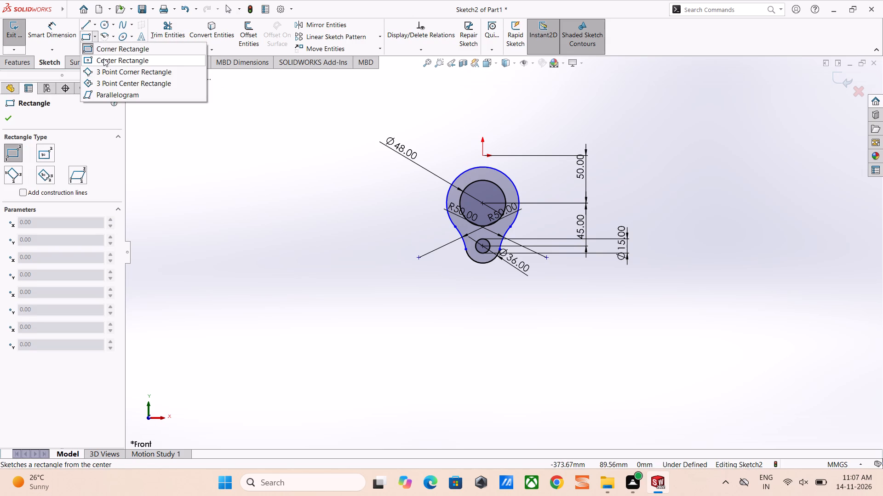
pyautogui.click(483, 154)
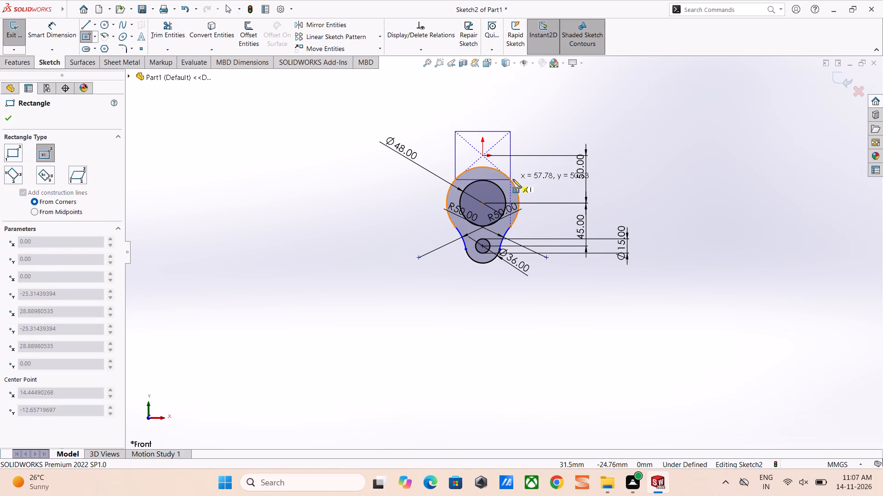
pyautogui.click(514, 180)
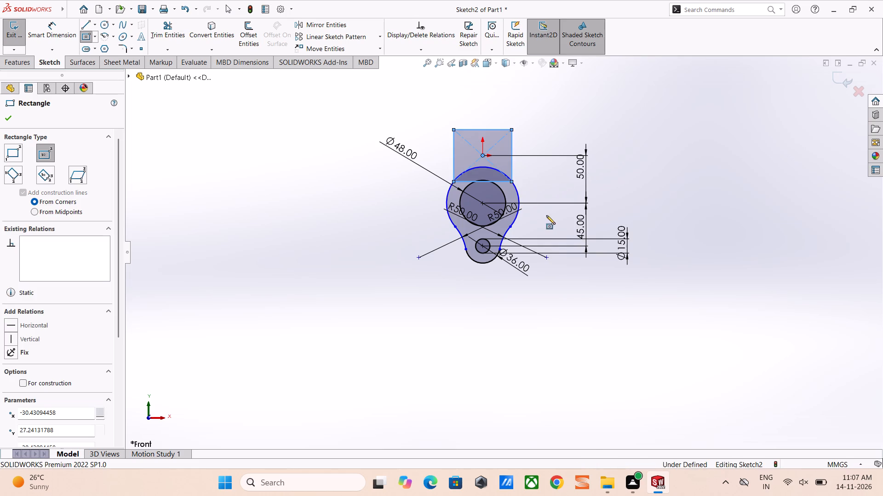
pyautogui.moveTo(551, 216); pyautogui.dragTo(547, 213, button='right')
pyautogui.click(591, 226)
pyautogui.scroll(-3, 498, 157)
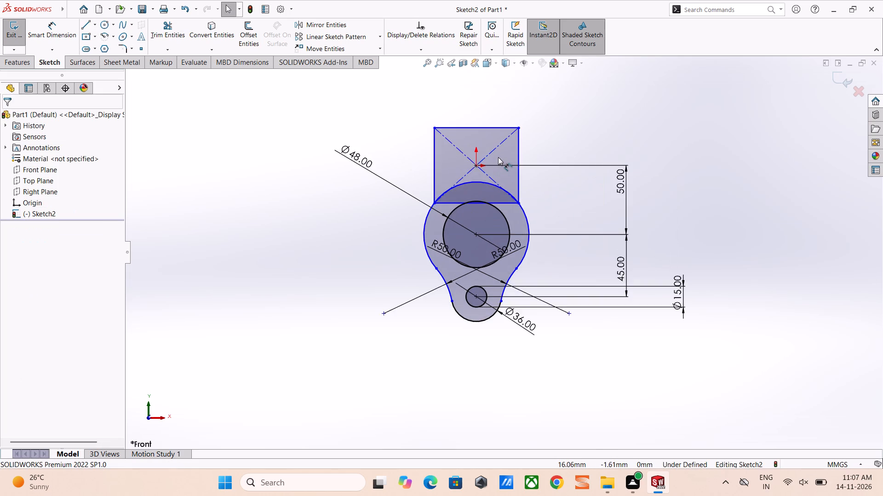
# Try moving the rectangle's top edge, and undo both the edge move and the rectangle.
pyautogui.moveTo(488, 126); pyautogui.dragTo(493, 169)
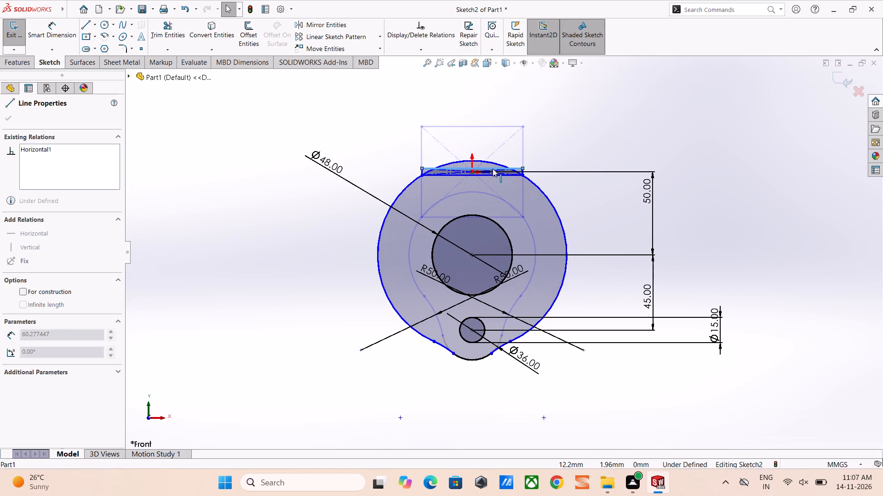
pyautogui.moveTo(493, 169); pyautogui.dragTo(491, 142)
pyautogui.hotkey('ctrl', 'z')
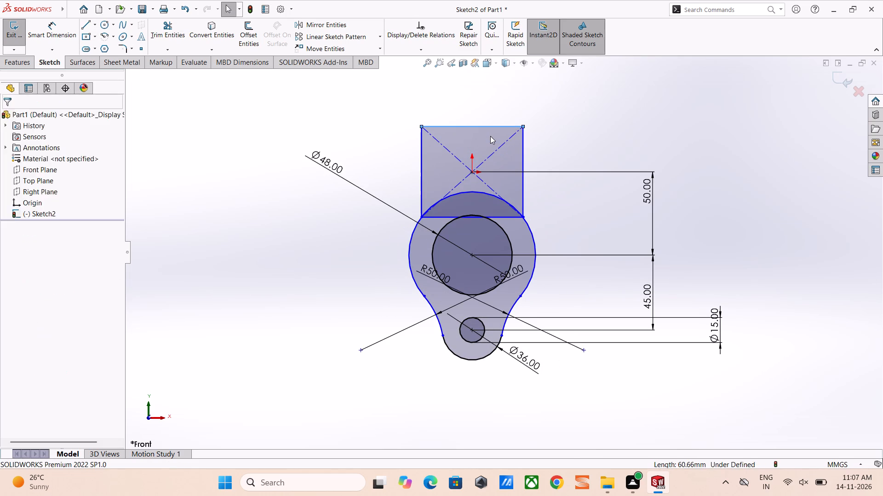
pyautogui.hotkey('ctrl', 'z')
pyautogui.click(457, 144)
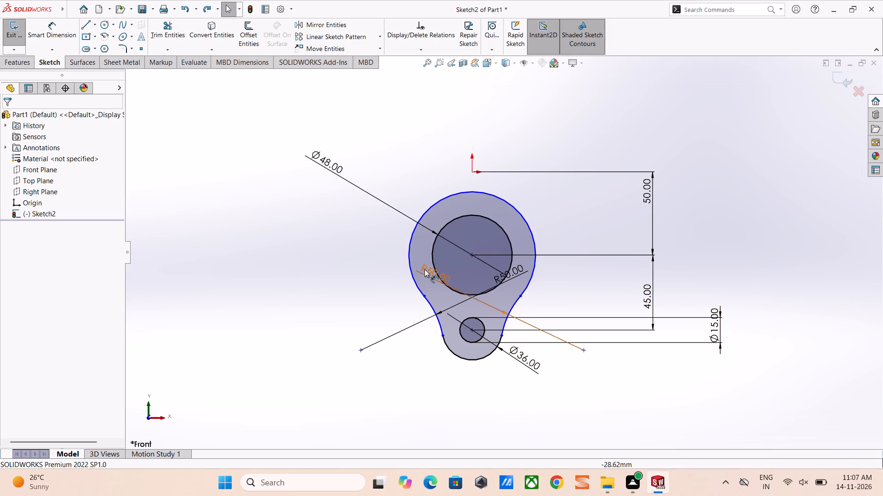
# Move the right fillet's R50 dimension text closer to that fillet, clear of the 48 mm circle.
pyautogui.moveTo(424, 269); pyautogui.dragTo(484, 300)
pyautogui.click(561, 375)
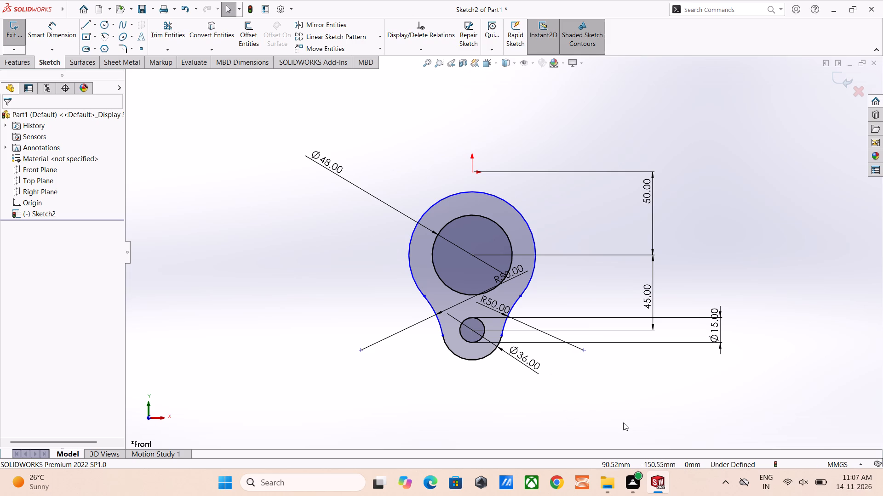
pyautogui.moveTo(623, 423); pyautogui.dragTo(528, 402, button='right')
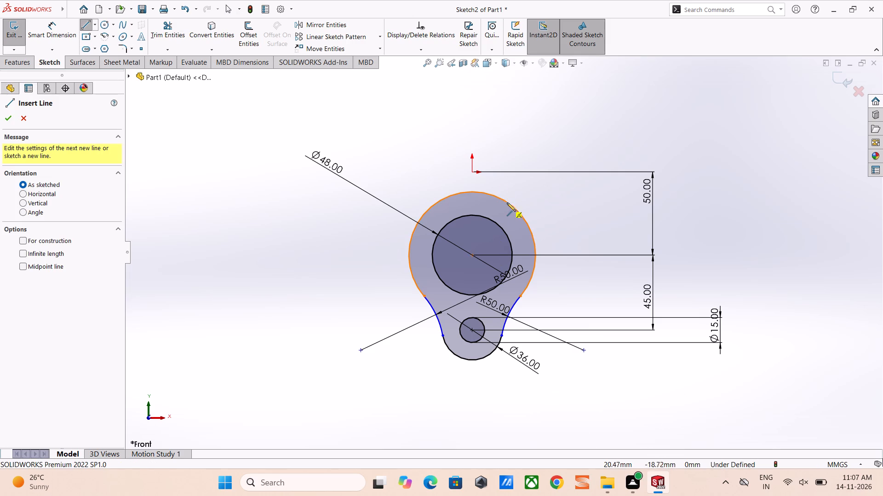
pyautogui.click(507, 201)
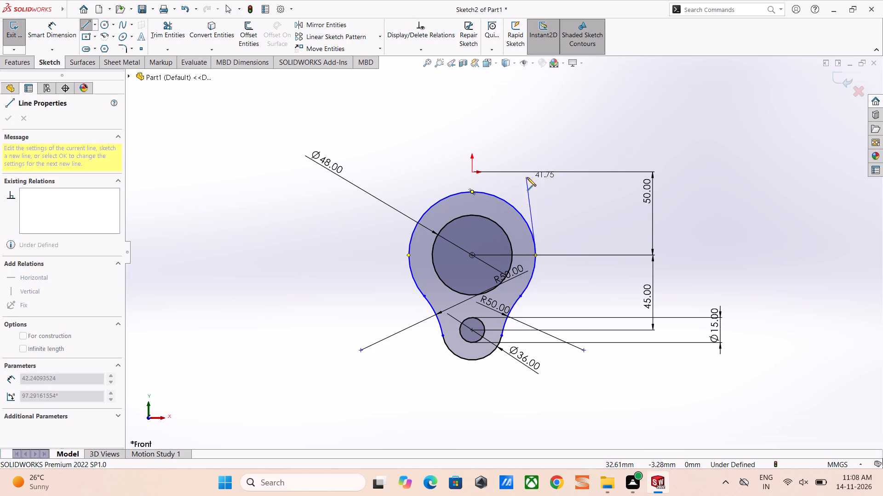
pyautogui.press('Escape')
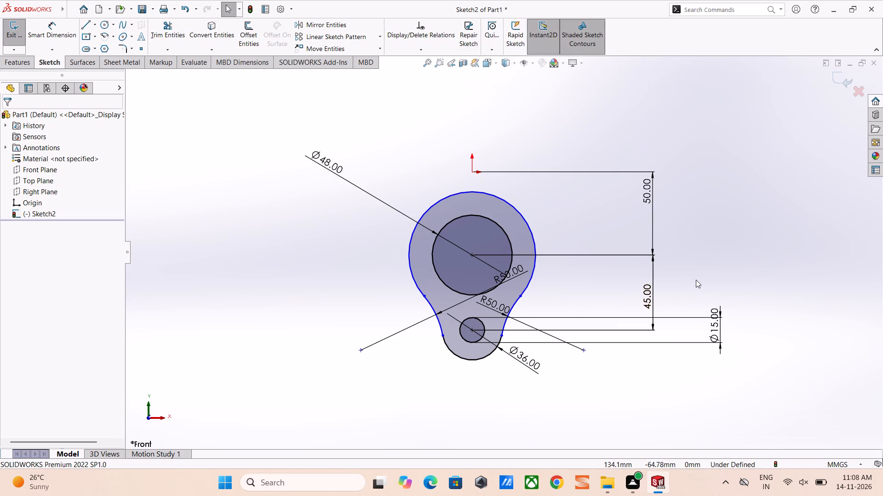
# Sketch an open three-line outline above the large arc: verticals about 24 mm and 20 mm, joined by a 30 mm horizontal through the origin.
pyautogui.moveTo(723, 270); pyautogui.dragTo(633, 274, button='right')
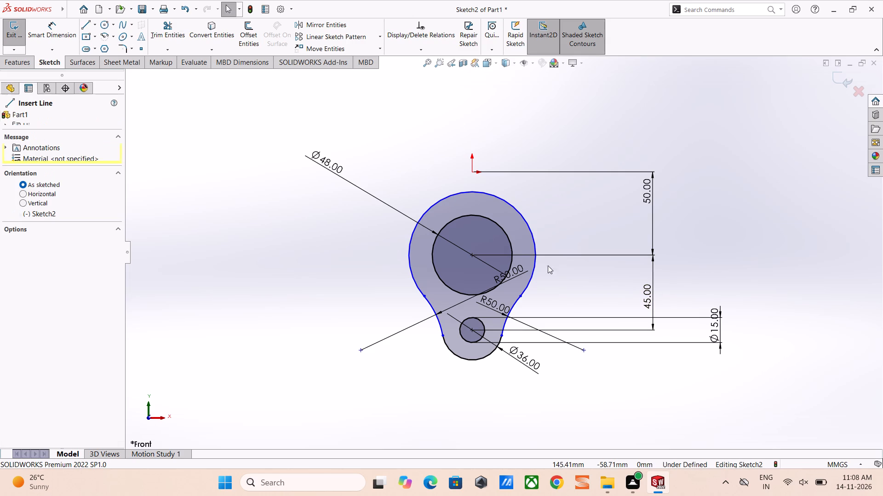
pyautogui.click(501, 212)
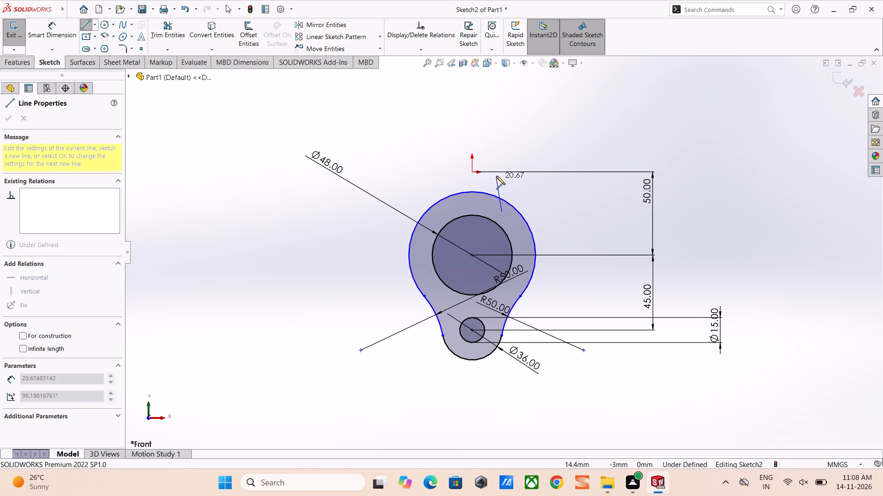
pyautogui.click(504, 172)
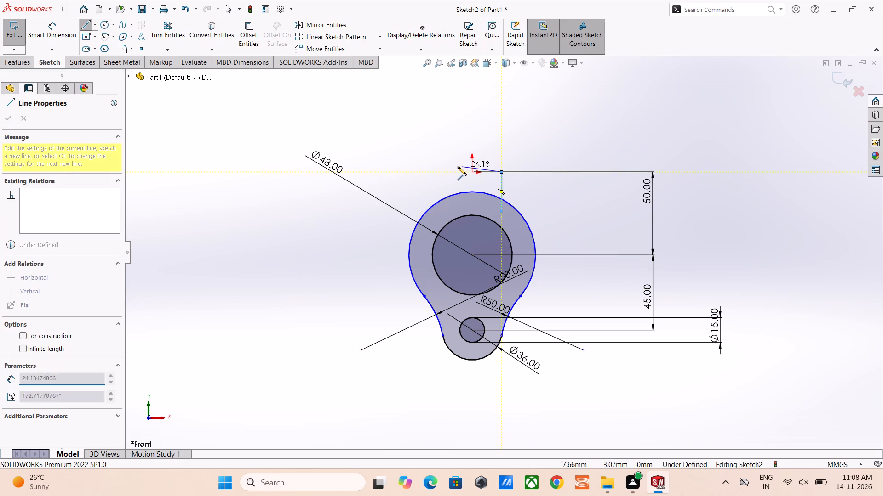
pyautogui.click(451, 175)
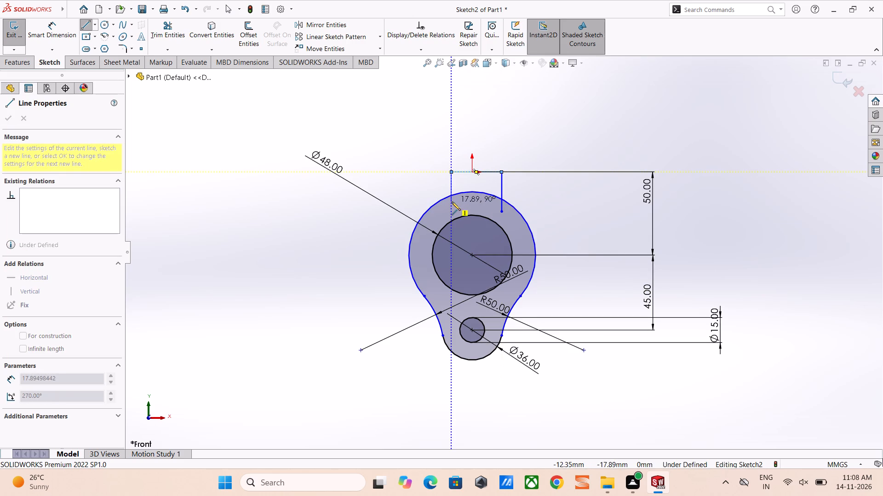
pyautogui.click(451, 205)
pyautogui.press('Escape')
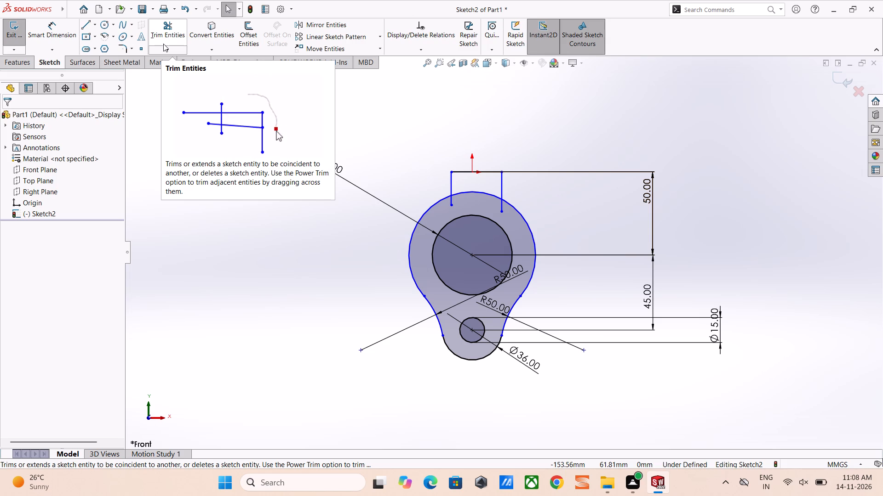
# Dimension the horizontal line through the origin to 50 mm.
pyautogui.moveTo(619, 141); pyautogui.dragTo(622, 104, button='right')
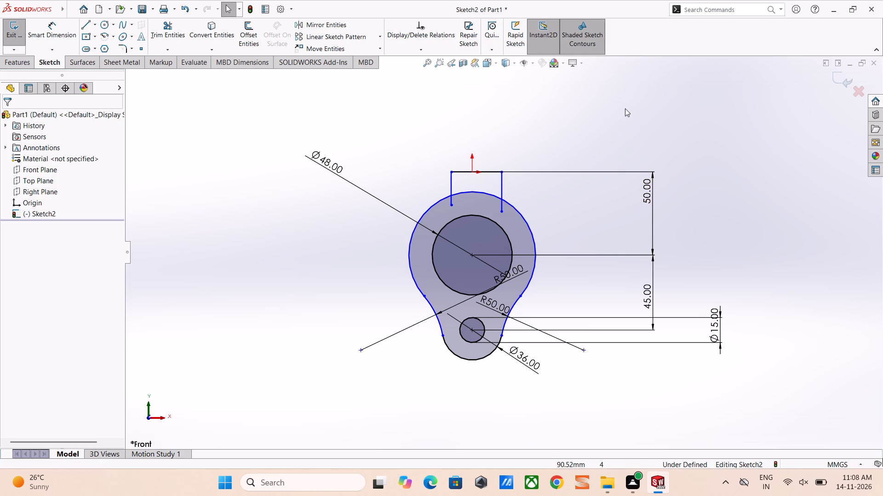
pyautogui.moveTo(644, 141); pyautogui.dragTo(636, 67, button='right')
pyautogui.click(485, 171)
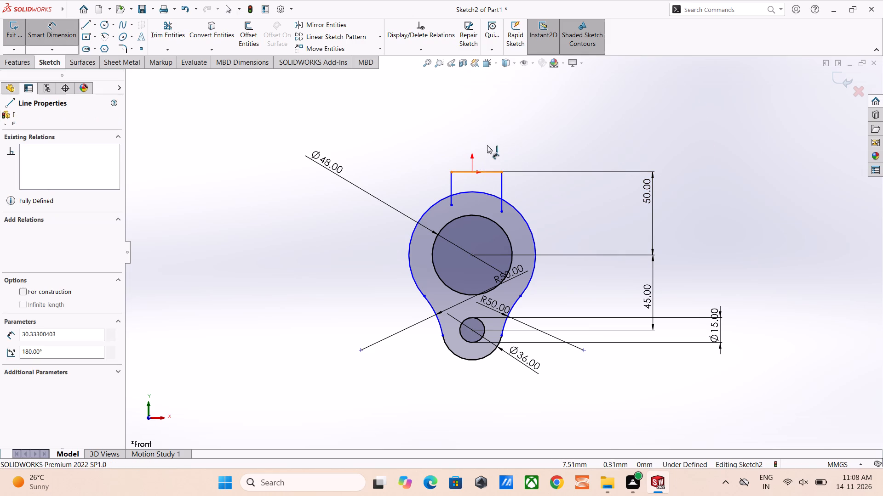
pyautogui.click(483, 131)
pyautogui.write('50')
pyautogui.press('Return')
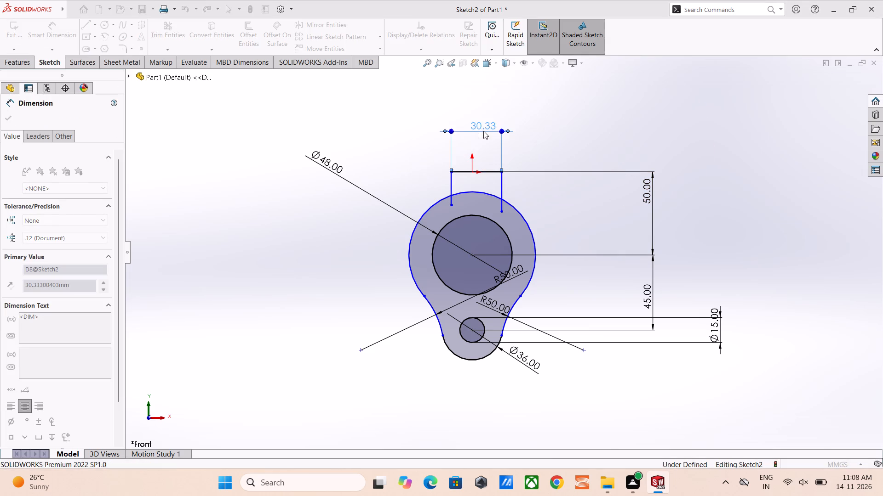
pyautogui.press('Escape')
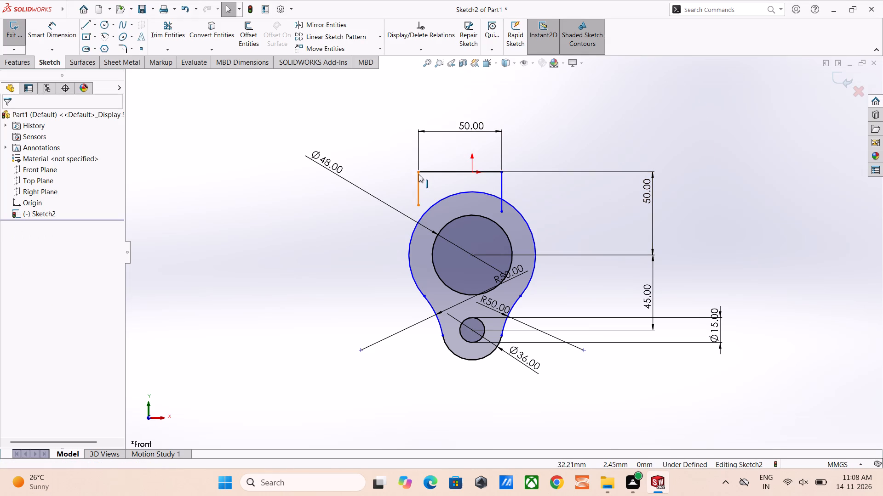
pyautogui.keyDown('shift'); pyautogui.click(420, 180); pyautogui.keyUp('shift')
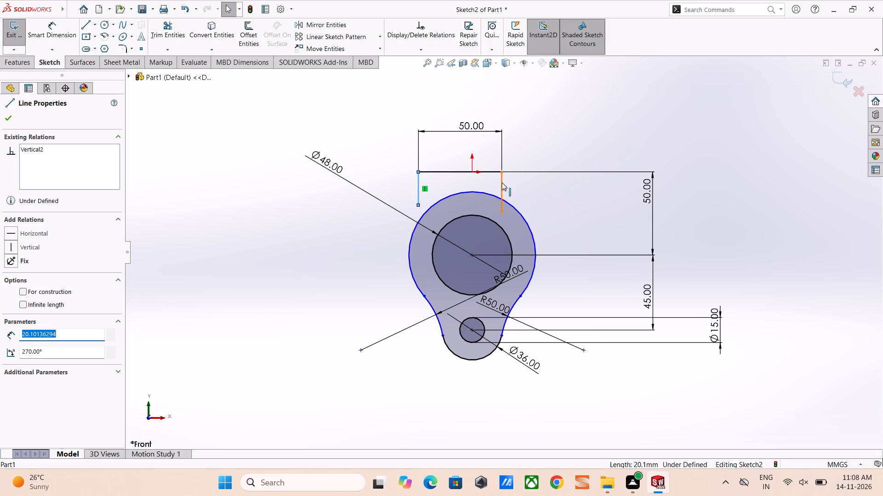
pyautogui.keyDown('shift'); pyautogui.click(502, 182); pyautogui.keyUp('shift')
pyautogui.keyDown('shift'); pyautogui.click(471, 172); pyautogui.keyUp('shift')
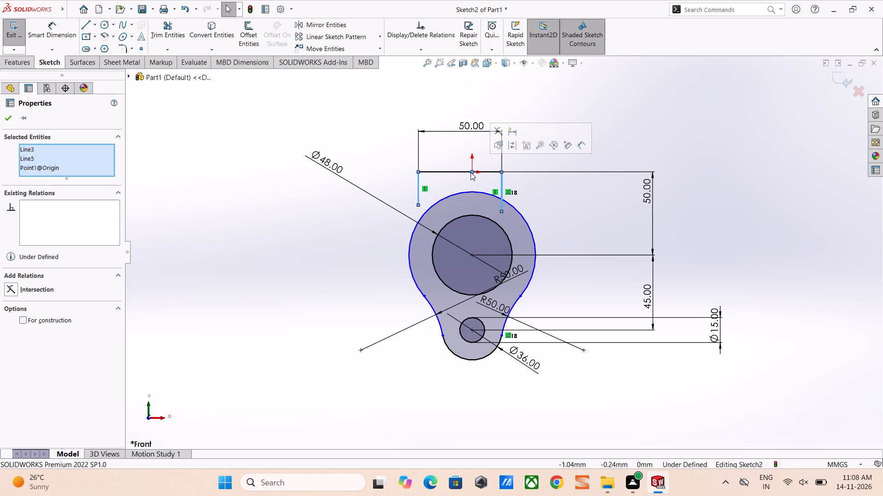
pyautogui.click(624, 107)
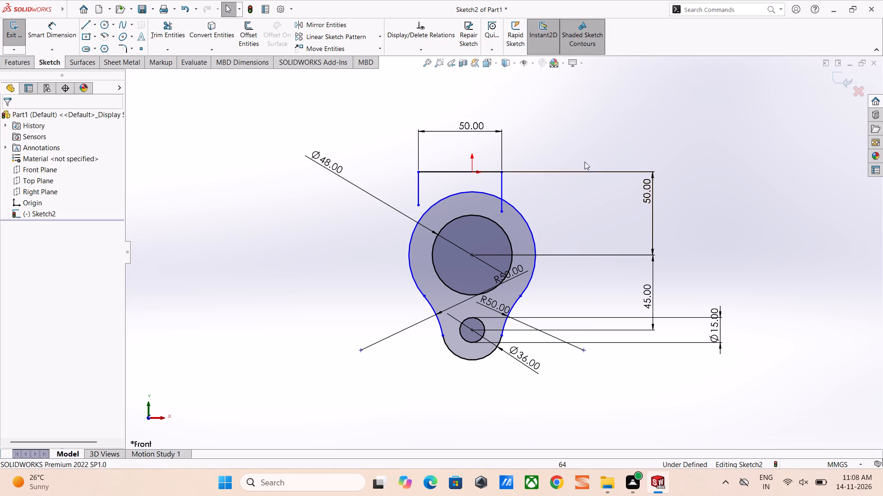
# Sketch a vertical construction line about 130 mm long from the origin down through both hole centres.
pyautogui.moveTo(598, 135); pyautogui.dragTo(529, 130, button='right')
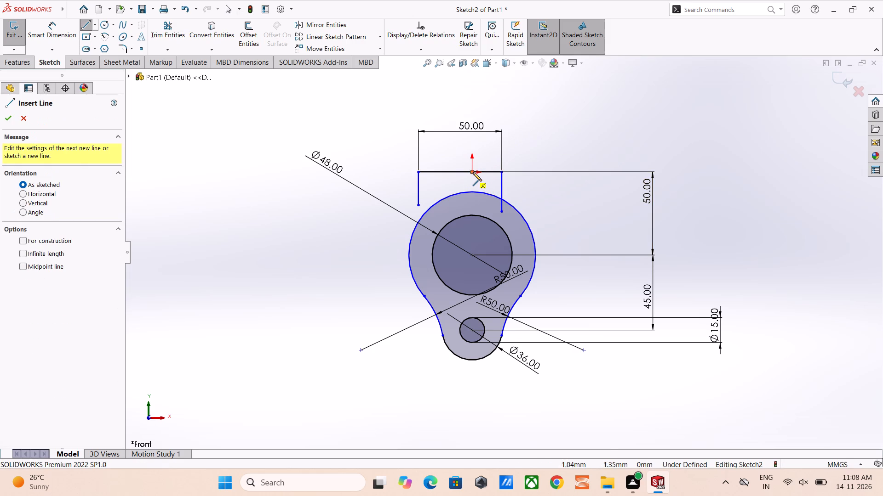
pyautogui.click(472, 171)
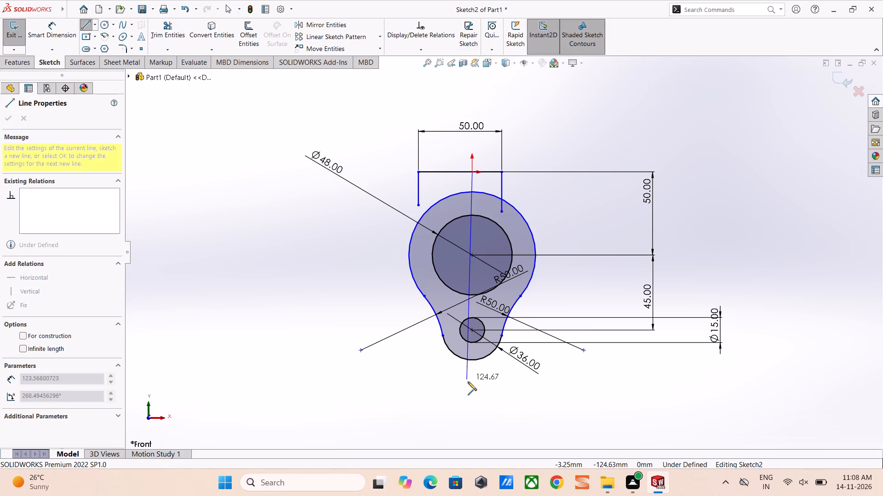
pyautogui.click(470, 388)
pyautogui.rightClick(470, 388)
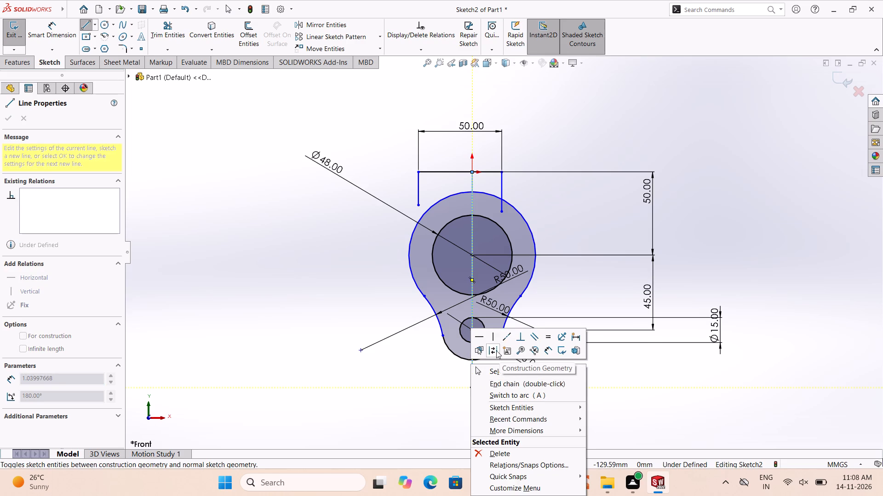
pyautogui.click(496, 350)
pyautogui.press('Escape')
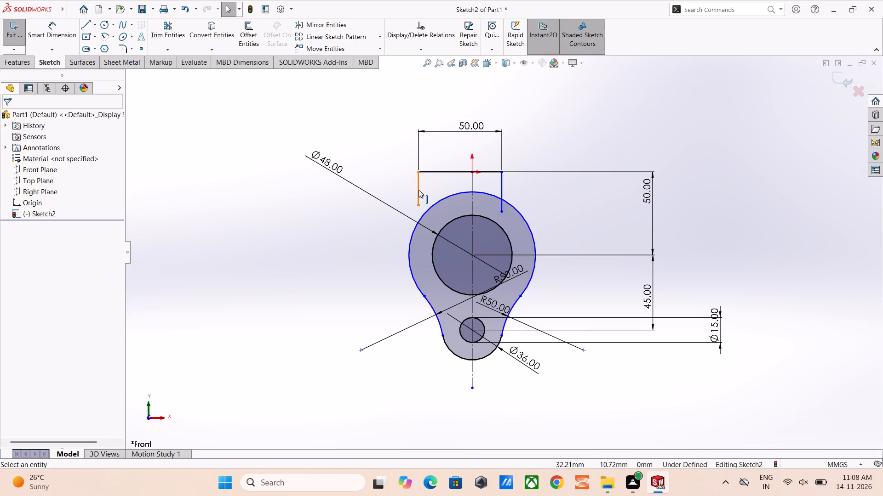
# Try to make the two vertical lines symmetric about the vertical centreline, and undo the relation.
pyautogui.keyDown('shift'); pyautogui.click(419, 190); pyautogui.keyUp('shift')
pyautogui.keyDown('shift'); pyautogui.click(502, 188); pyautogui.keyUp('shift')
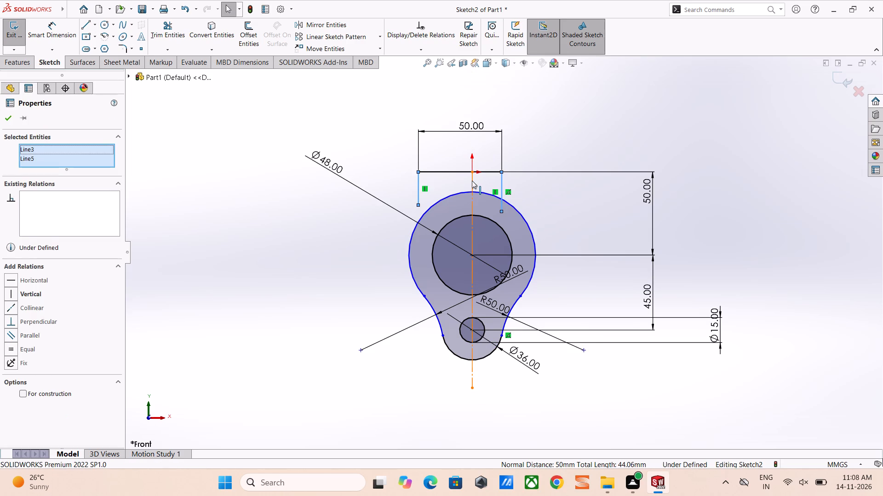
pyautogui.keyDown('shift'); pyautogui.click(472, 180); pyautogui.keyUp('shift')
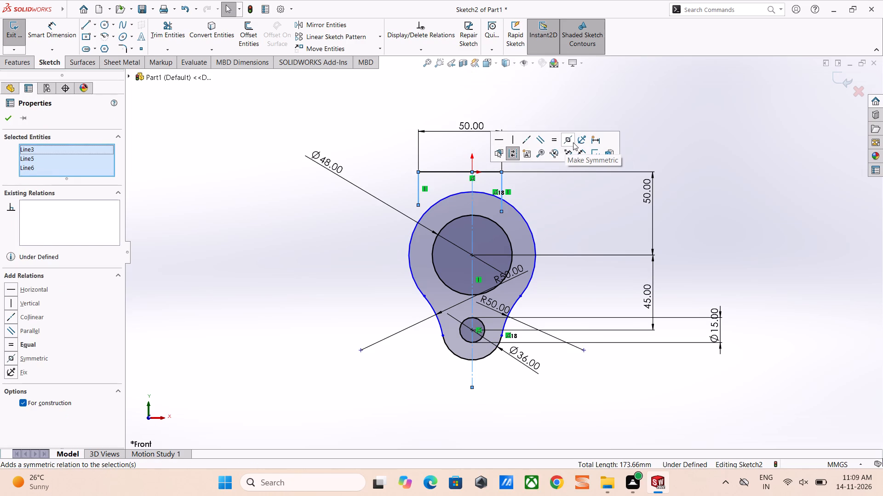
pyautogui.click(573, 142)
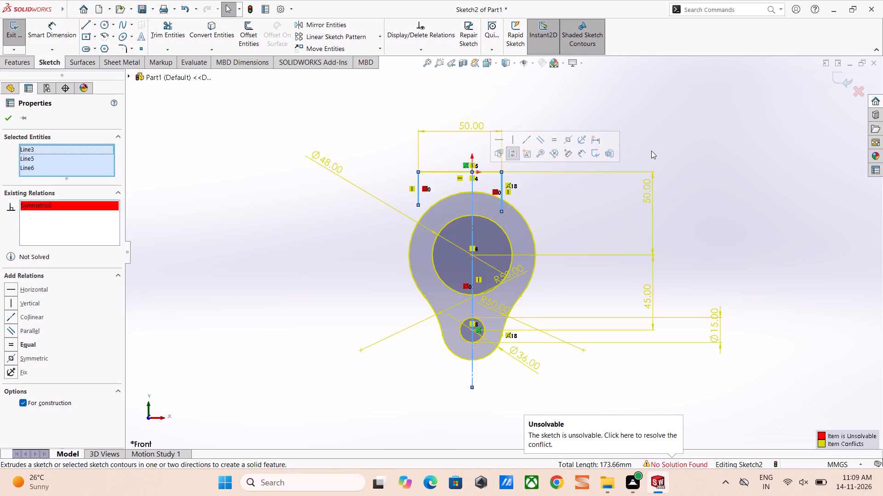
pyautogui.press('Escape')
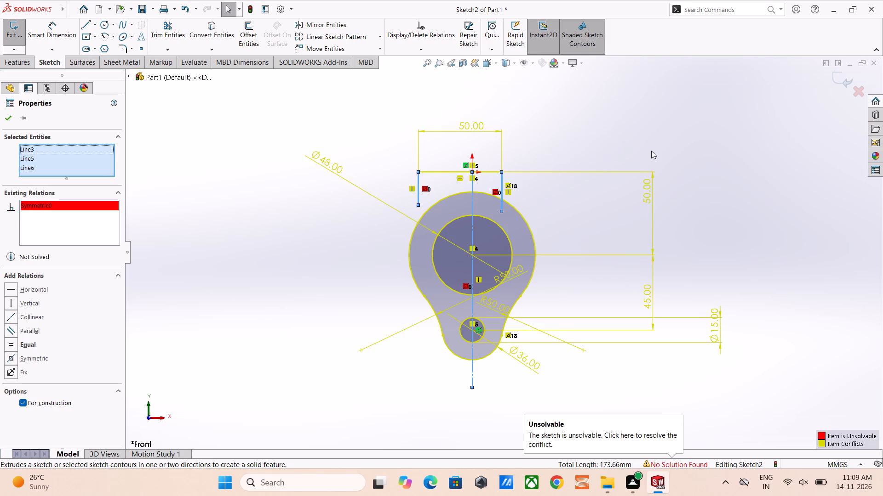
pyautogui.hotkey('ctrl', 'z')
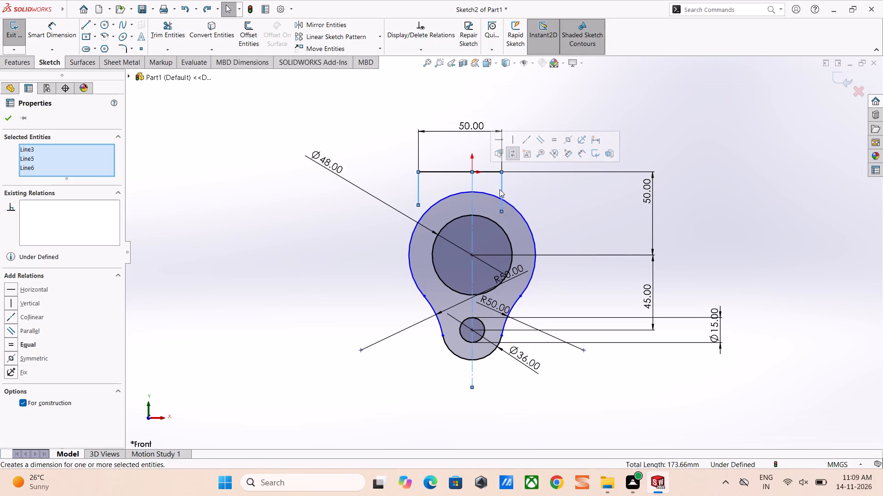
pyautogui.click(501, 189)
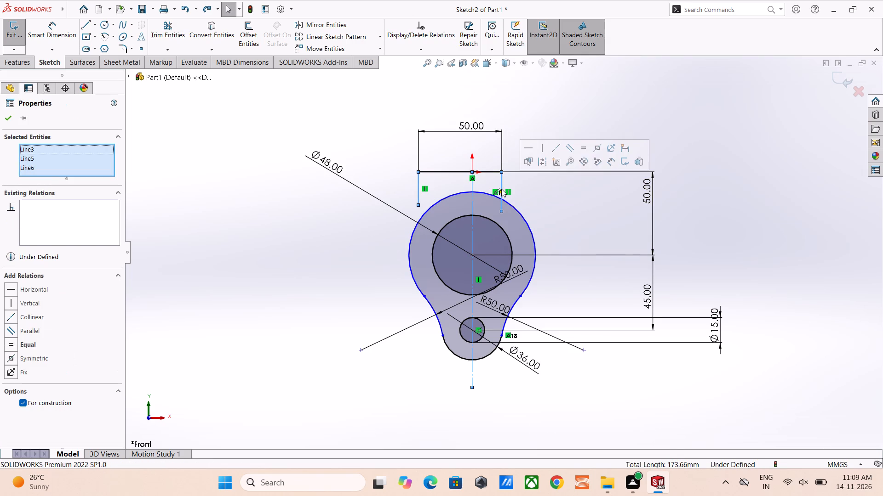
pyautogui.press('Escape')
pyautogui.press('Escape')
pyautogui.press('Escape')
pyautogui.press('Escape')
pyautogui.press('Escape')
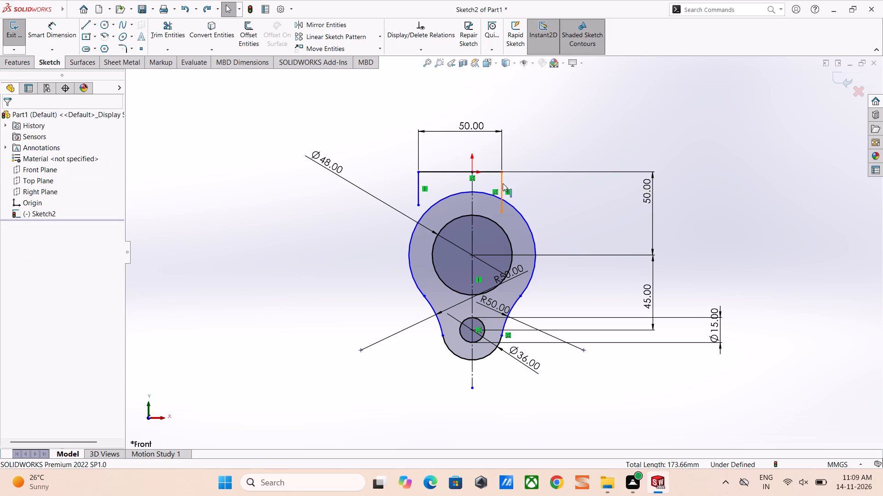
# Delete the right vertical line of the outline above the large arc.
pyautogui.click(503, 183)
pyautogui.press('Delete')
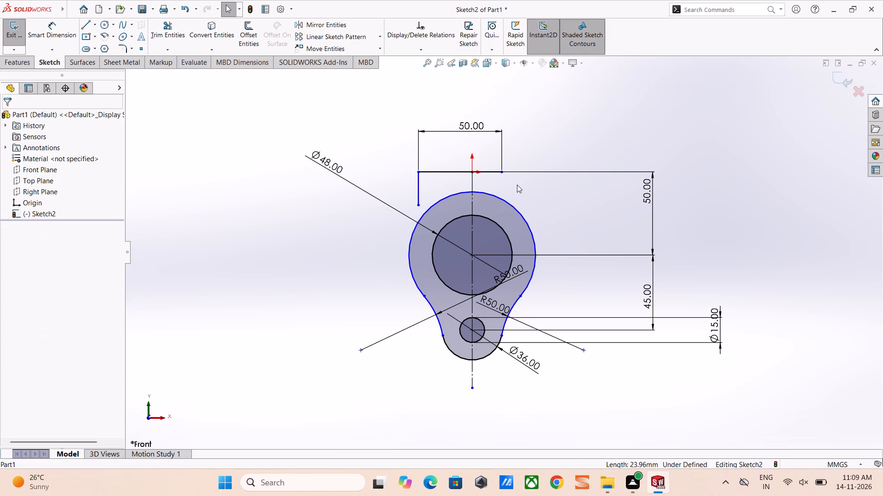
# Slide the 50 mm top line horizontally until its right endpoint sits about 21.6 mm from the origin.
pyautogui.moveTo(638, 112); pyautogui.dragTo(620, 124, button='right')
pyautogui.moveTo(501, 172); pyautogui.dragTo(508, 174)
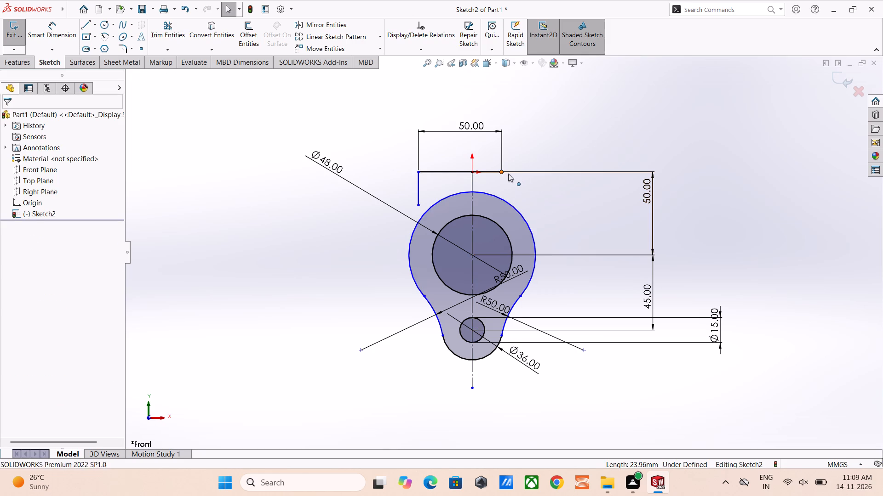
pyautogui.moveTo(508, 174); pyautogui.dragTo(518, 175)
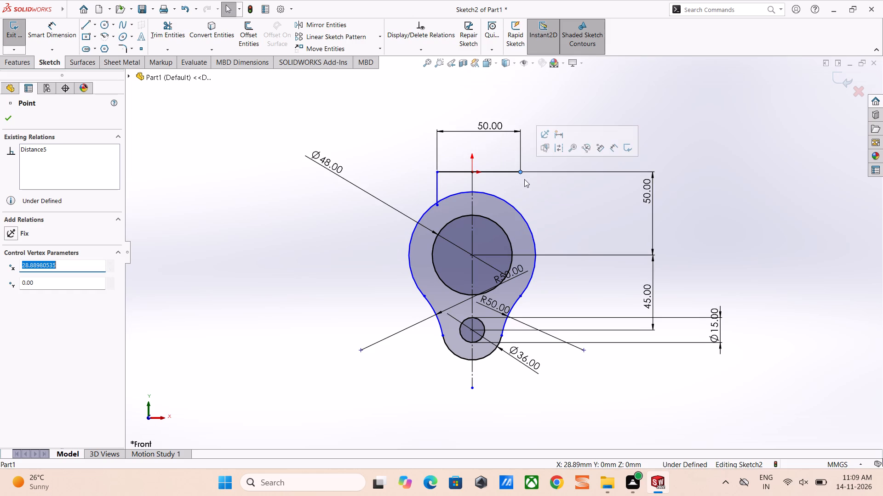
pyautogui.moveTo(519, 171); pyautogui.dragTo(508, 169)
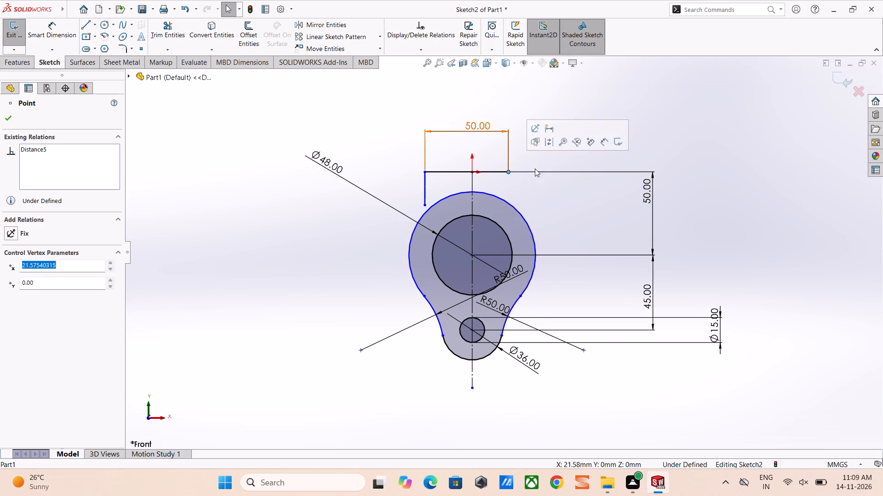
# Sketch a vertical line about 24.5 mm long downward from the top line's right endpoint, crossing the large arc.
pyautogui.moveTo(729, 168); pyautogui.dragTo(642, 170, button='right')
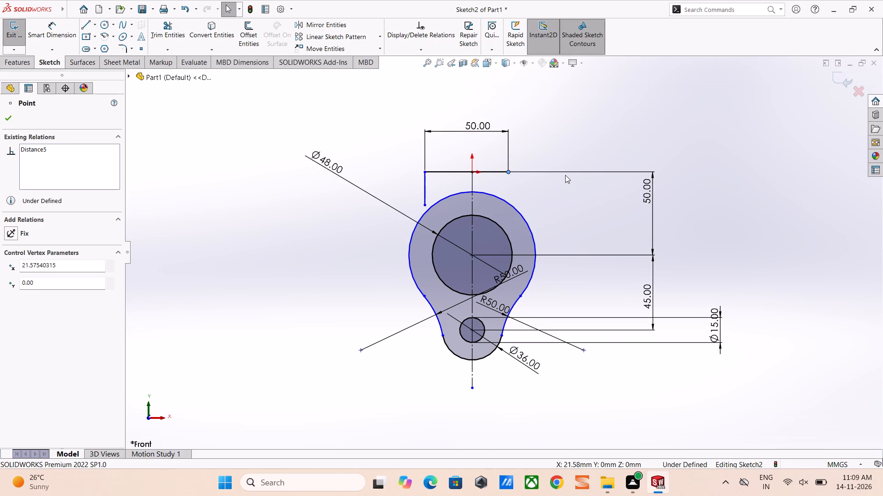
pyautogui.click(507, 172)
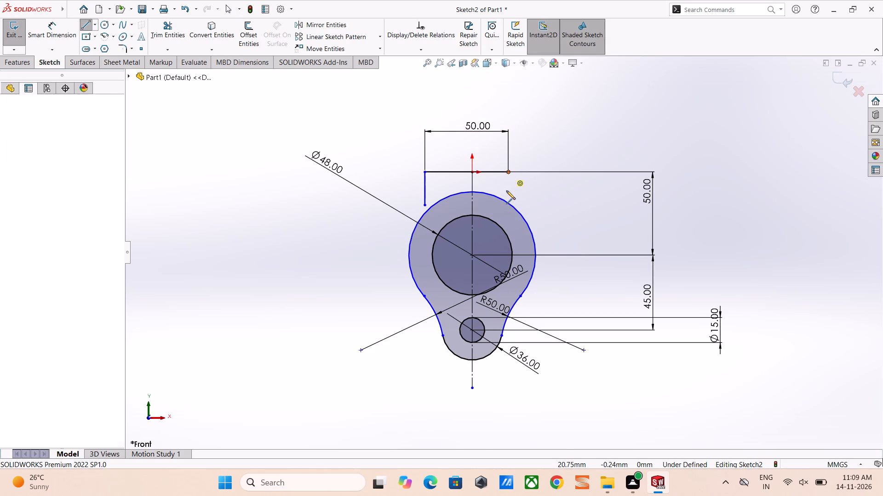
pyautogui.click(506, 213)
pyautogui.rightClick(506, 213)
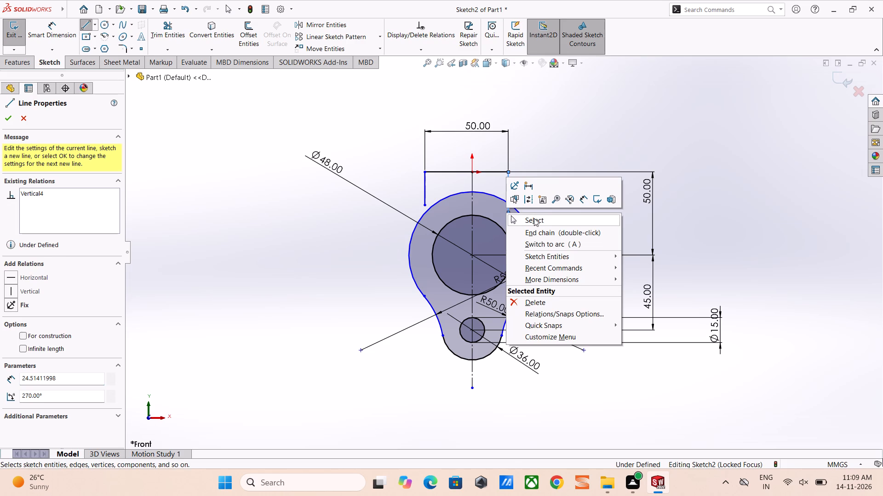
pyautogui.click(534, 218)
pyautogui.press('Escape')
# Make the left and right vertical lines symmetric about the vertical construction line.
pyautogui.click(507, 189)
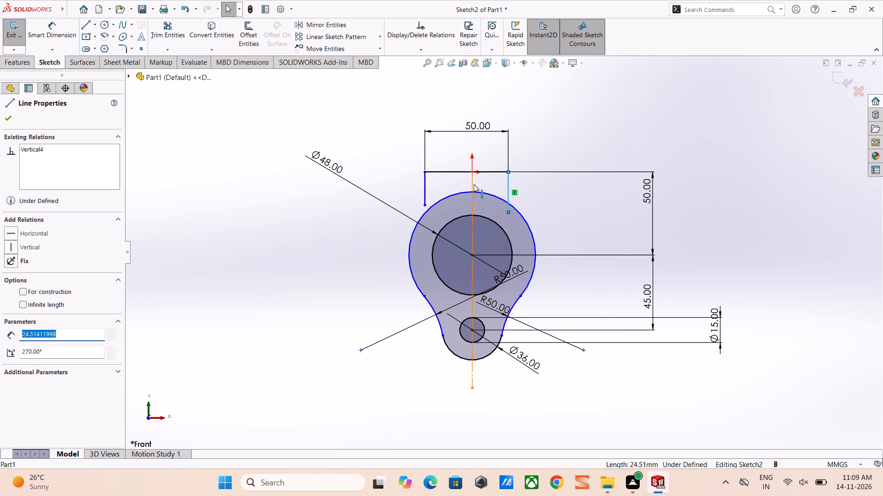
pyautogui.keyDown('ctrl'); pyautogui.click(474, 184); pyautogui.keyUp('ctrl')
pyautogui.keyDown('ctrl'); pyautogui.click(424, 184); pyautogui.keyUp('ctrl')
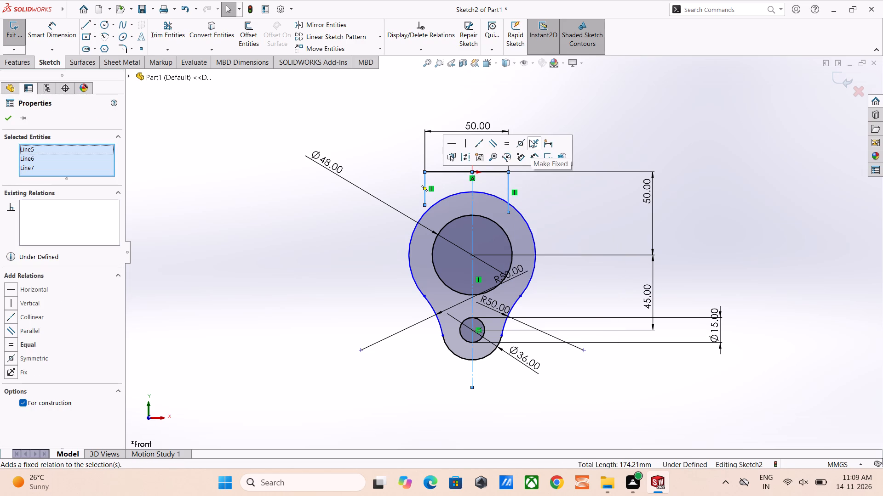
pyautogui.click(521, 145)
pyautogui.click(620, 141)
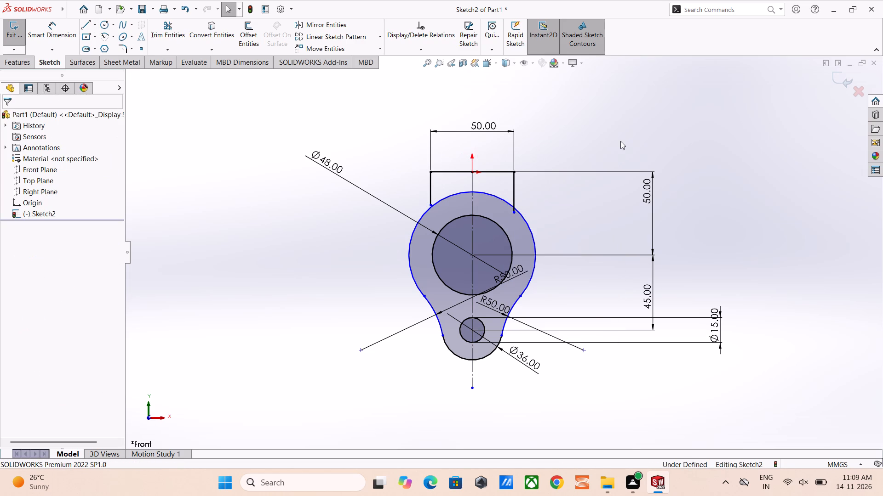
pyautogui.press('Escape')
# Extend the left vertical line downward across the large arc to about 27 mm long.
pyautogui.scroll(-5, 407, 201)
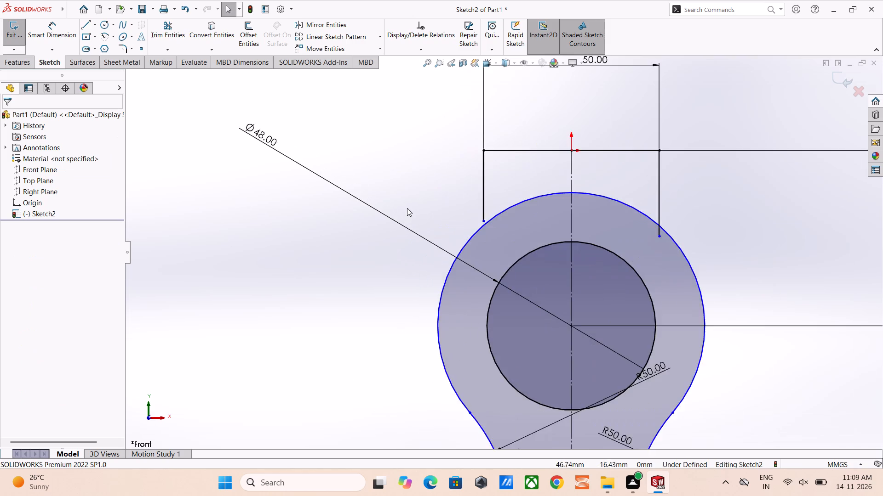
pyautogui.scroll(-4, 407, 208)
pyautogui.scroll(3, 566, 202)
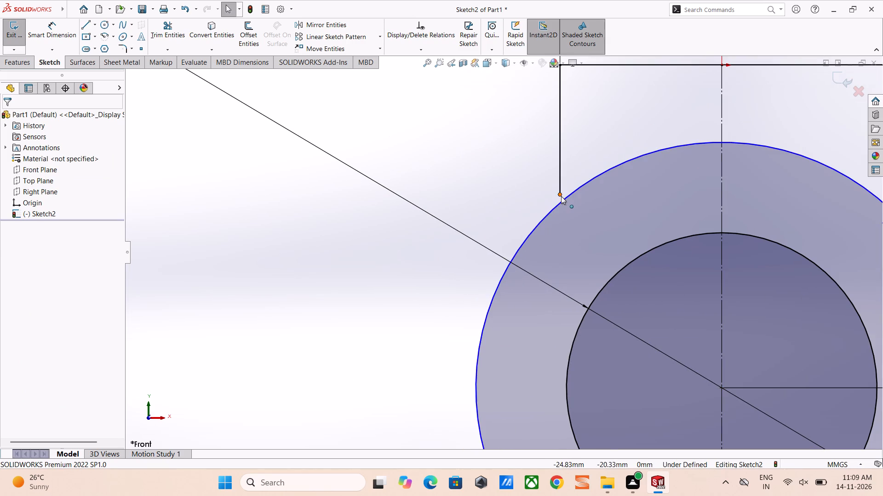
pyautogui.moveTo(561, 196); pyautogui.dragTo(562, 240)
# Trim away the large arc's top between the two verticals and the line ends projecting inside the arc.
pyautogui.scroll(4, 579, 244)
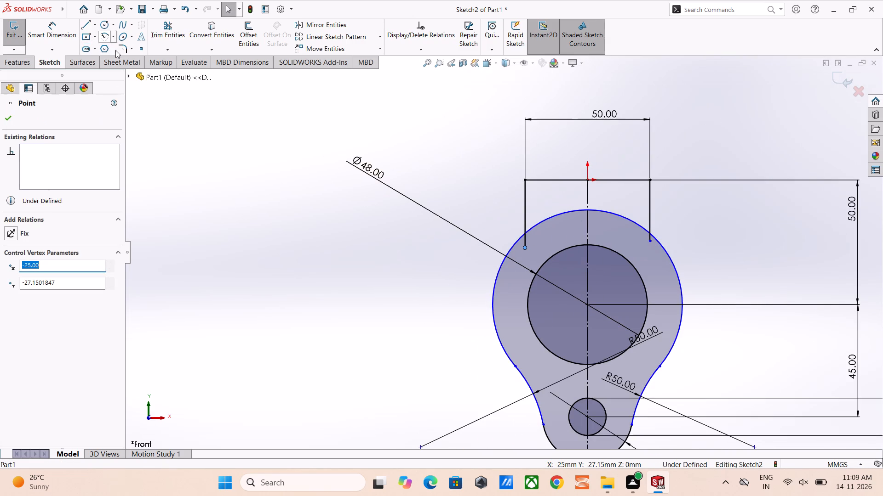
pyautogui.click(161, 30)
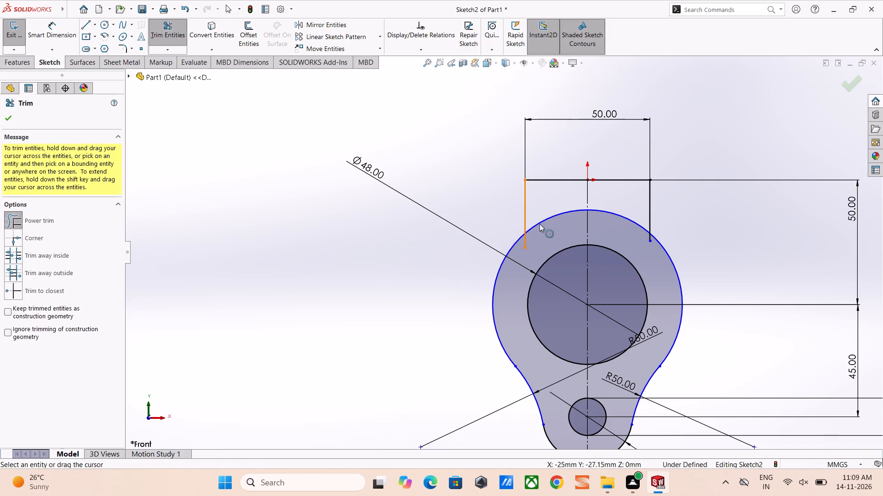
pyautogui.moveTo(551, 194); pyautogui.dragTo(520, 246)
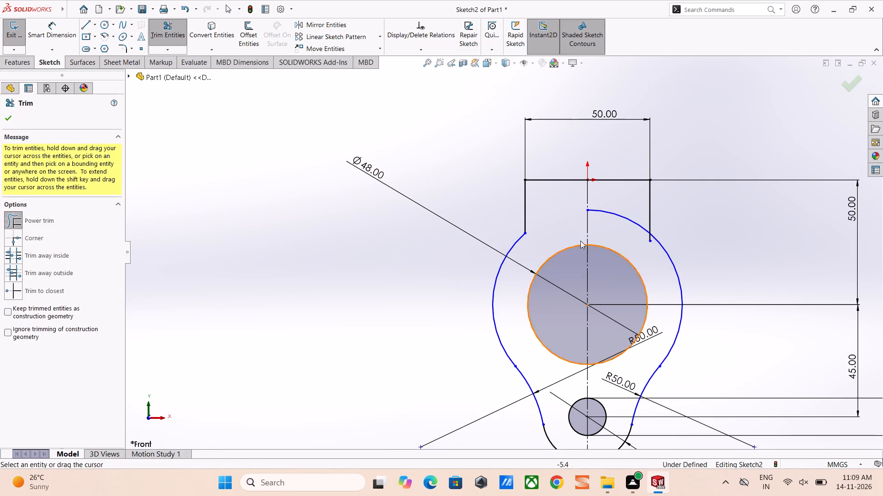
pyautogui.moveTo(625, 198); pyautogui.dragTo(650, 239)
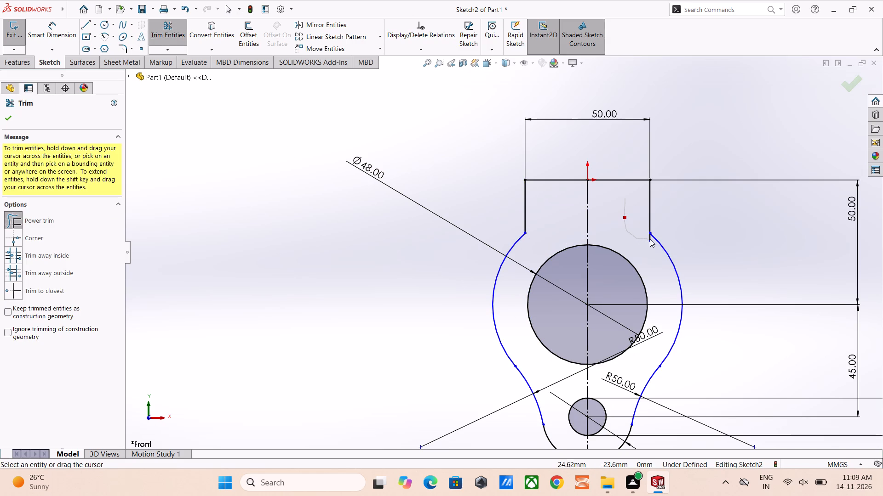
pyautogui.moveTo(650, 239); pyautogui.dragTo(652, 240)
pyautogui.scroll(4, 602, 252)
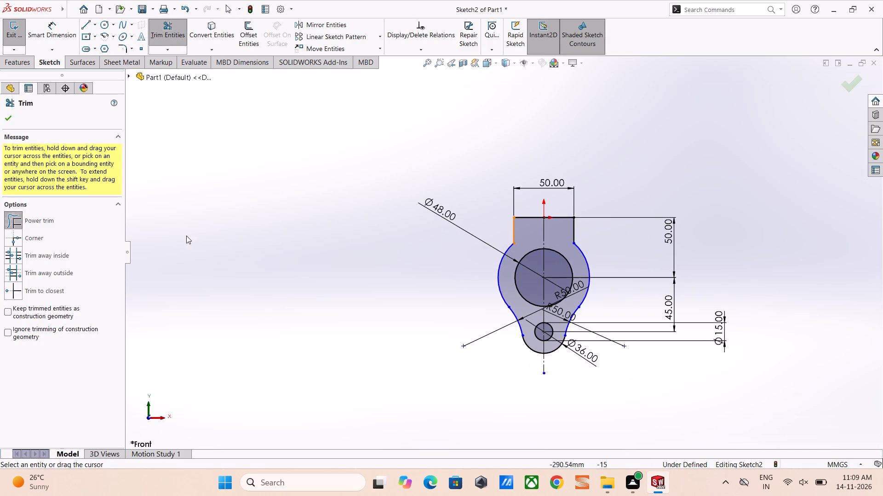
pyautogui.click(11, 116)
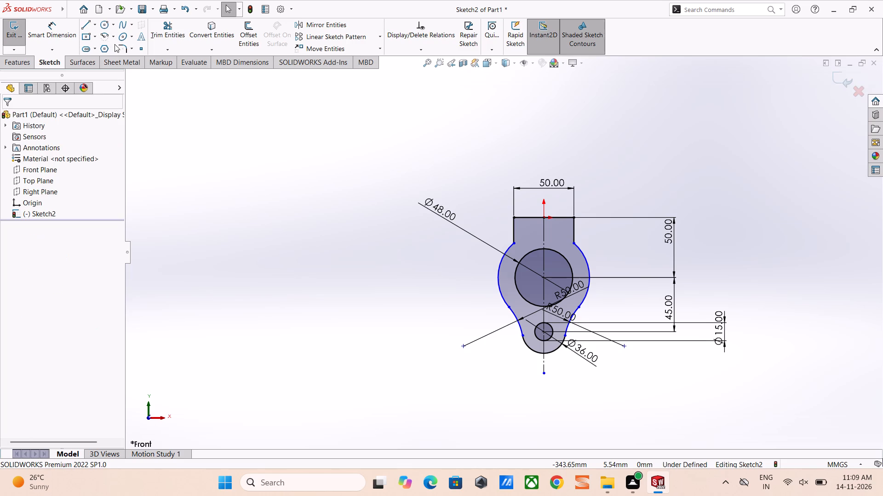
# Add 10 mm sketch fillets at both corners where the vertical lines meet the large outer arcs.
pyautogui.click(115, 45)
pyautogui.click(122, 48)
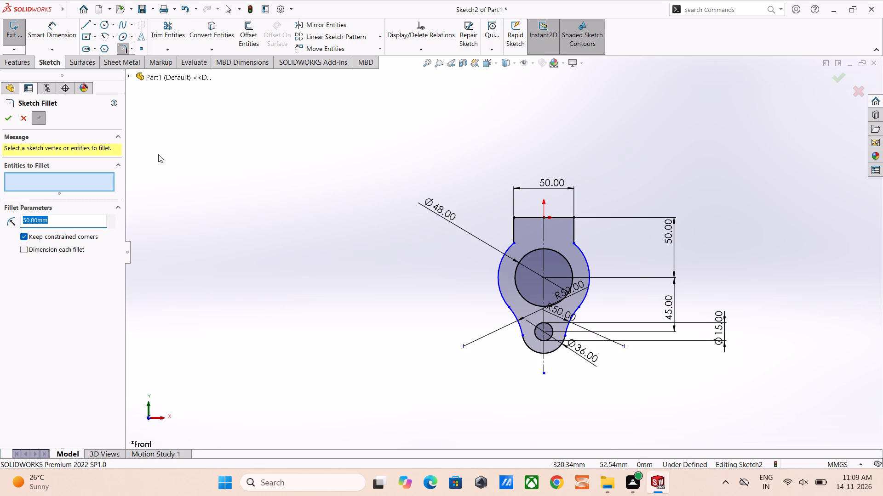
pyautogui.write('10')
pyautogui.press('Return')
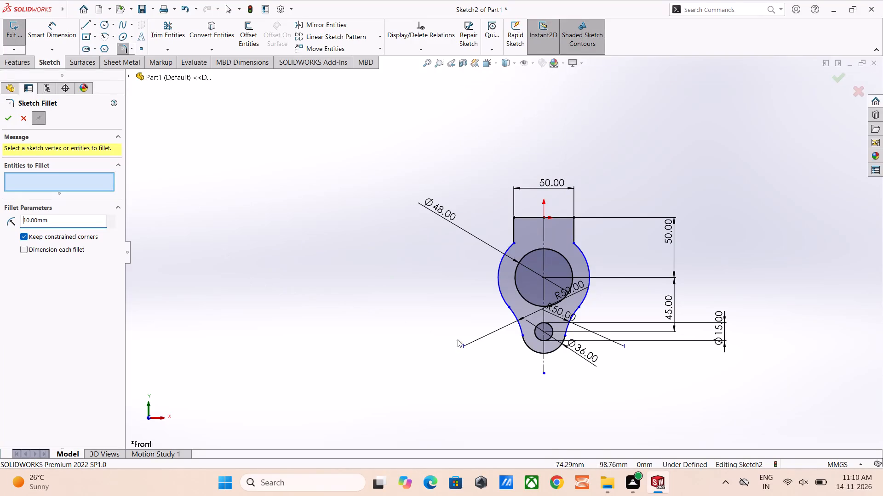
pyautogui.click(513, 241)
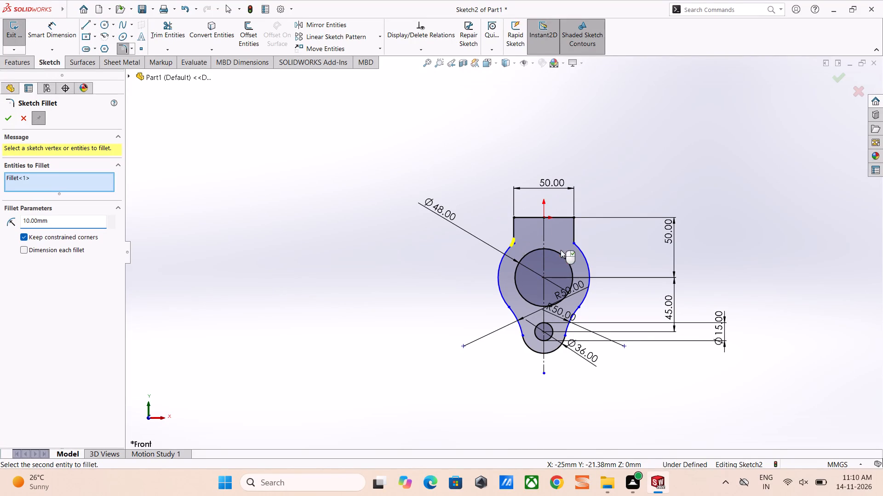
pyautogui.click(573, 246)
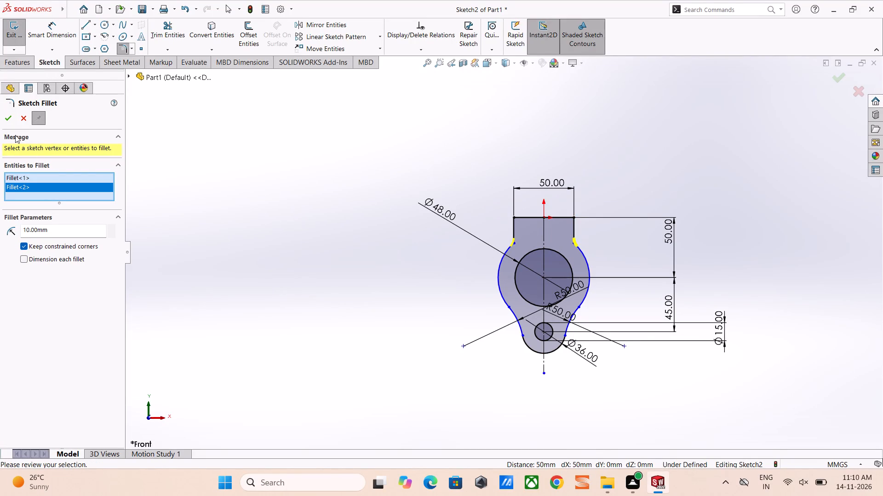
pyautogui.click(11, 118)
pyautogui.click(407, 268)
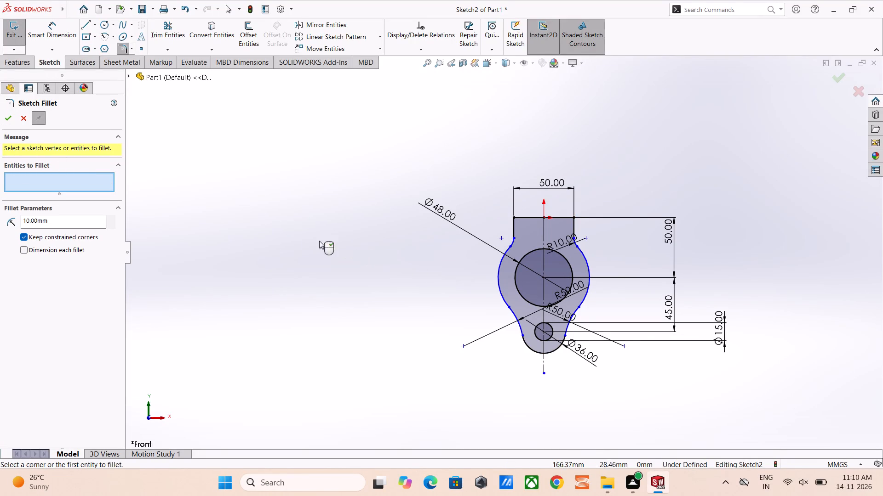
pyautogui.click(6, 117)
pyautogui.press('Escape')
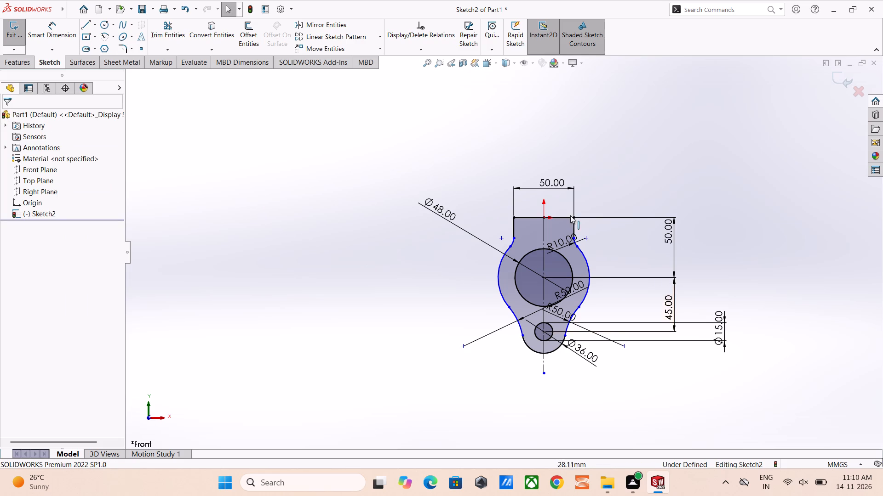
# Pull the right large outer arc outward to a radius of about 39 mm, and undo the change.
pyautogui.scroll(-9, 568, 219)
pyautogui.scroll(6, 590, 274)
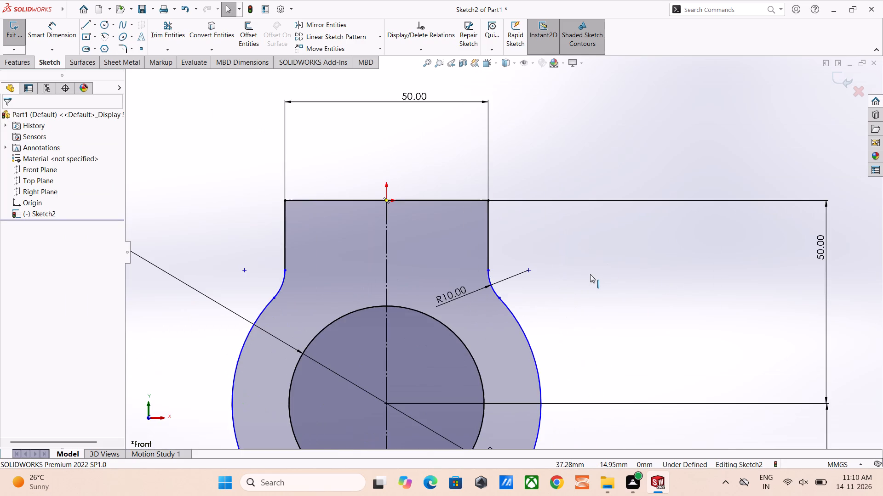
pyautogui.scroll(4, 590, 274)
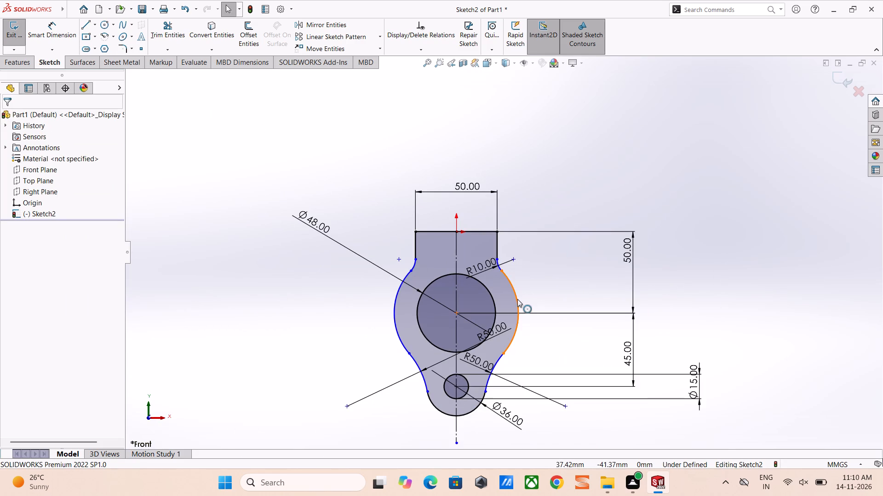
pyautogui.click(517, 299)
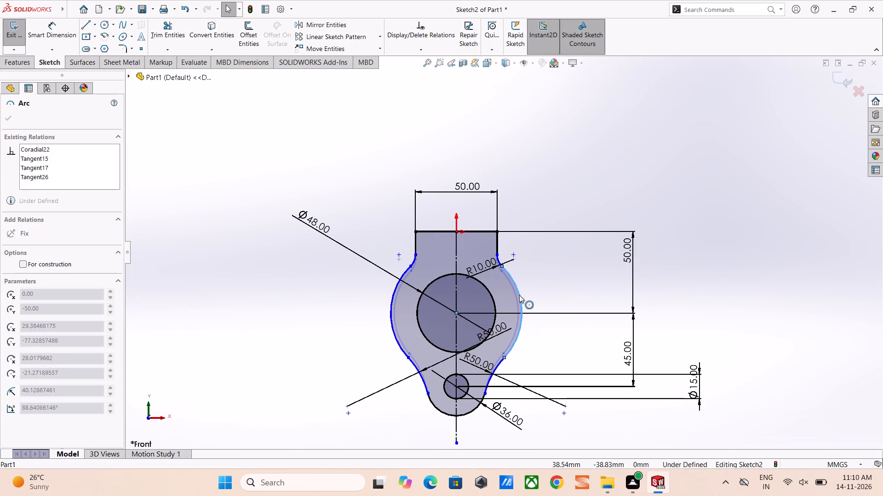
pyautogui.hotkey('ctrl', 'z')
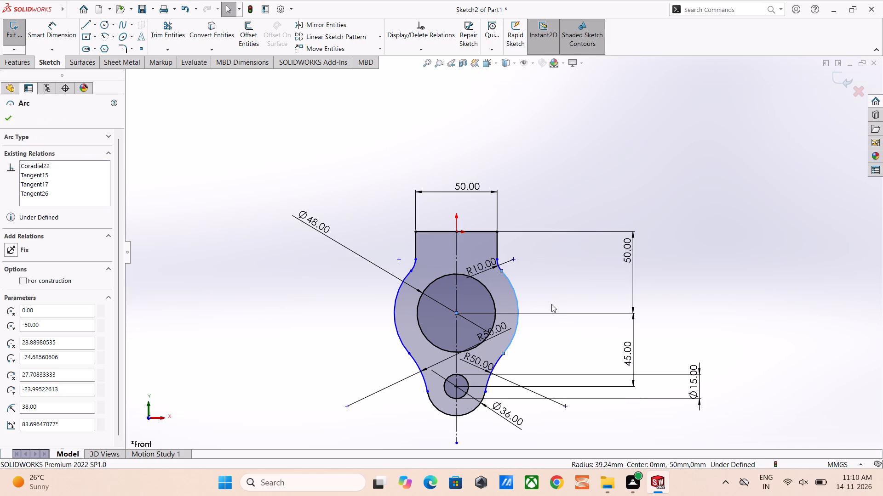
# Dimension the right large outer arc with a radius of 38 mm.
pyautogui.moveTo(745, 309); pyautogui.dragTo(737, 175, button='right')
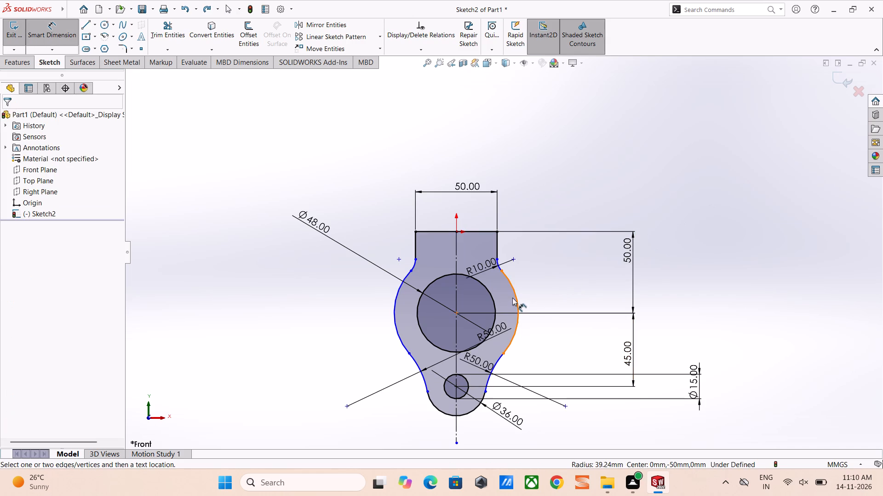
pyautogui.click(516, 296)
pyautogui.click(591, 260)
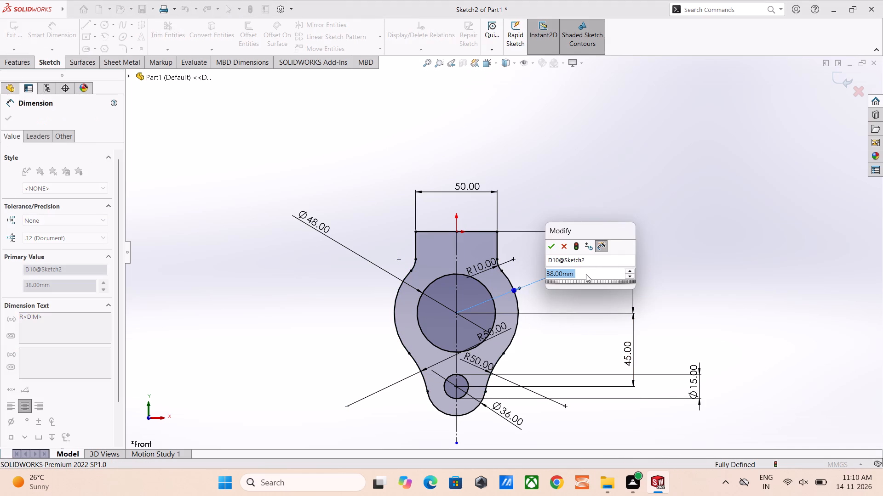
pyautogui.click(552, 248)
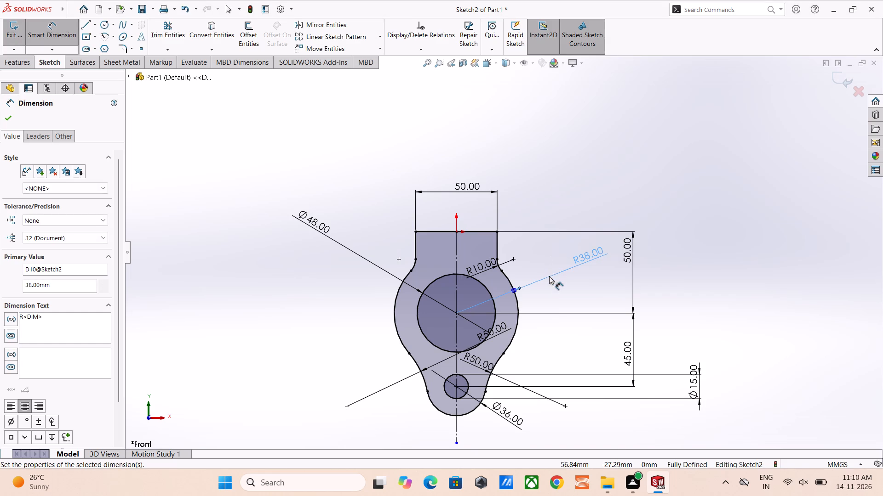
pyautogui.click(673, 299)
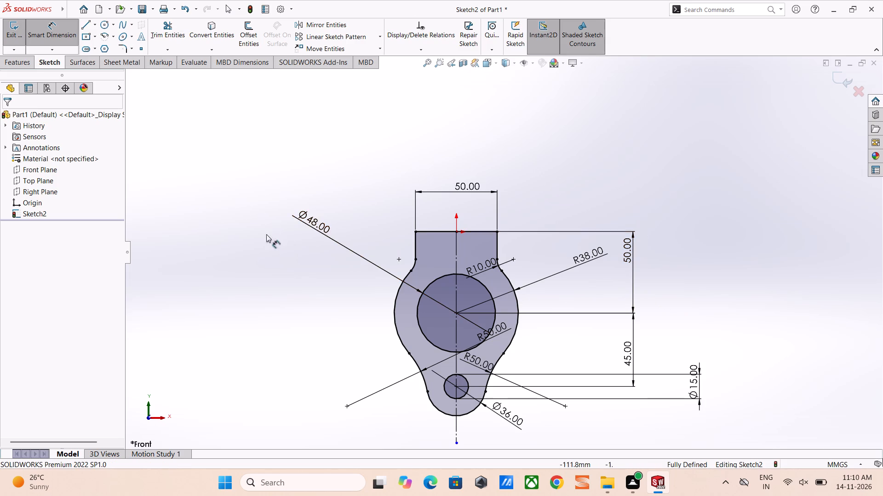
# Extrude the finished profile as a blind boss 10 mm deep from the sketch plane.
pyautogui.click(6, 62)
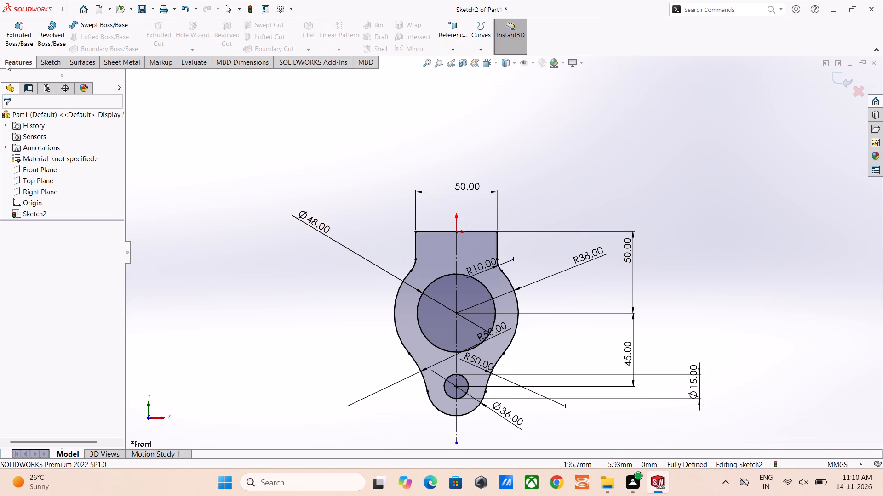
pyautogui.click(15, 26)
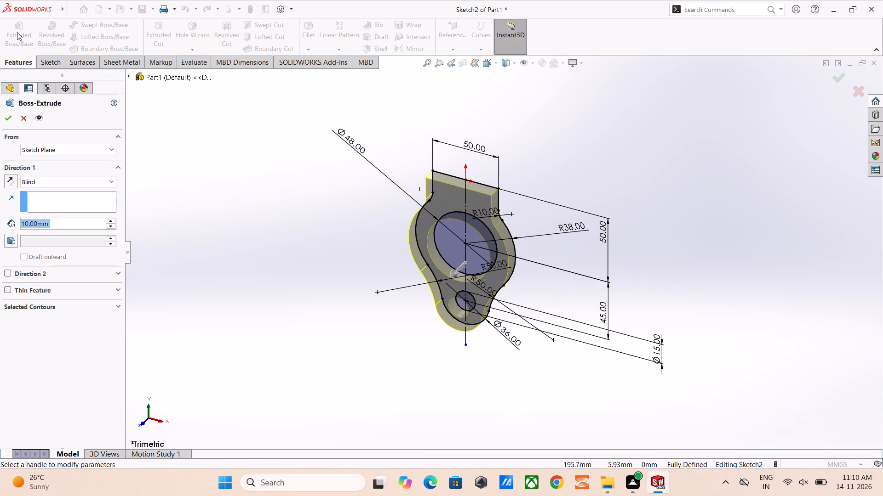
pyautogui.click(6, 120)
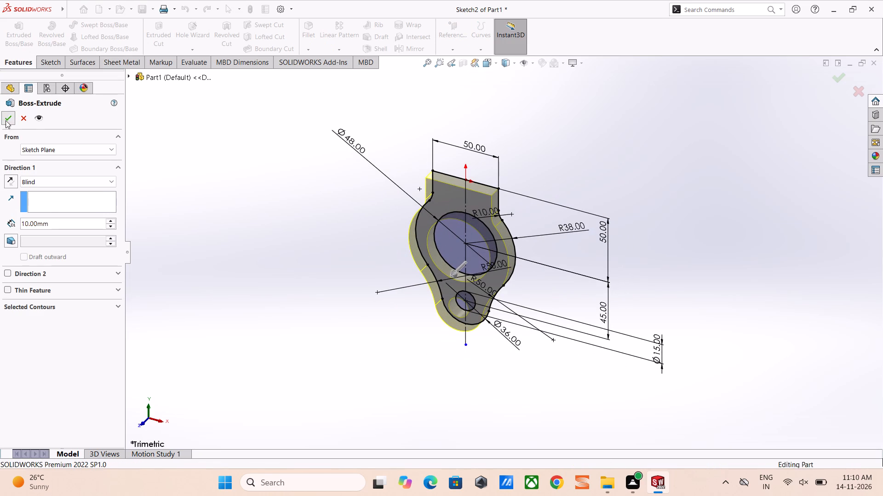
pyautogui.click(230, 134)
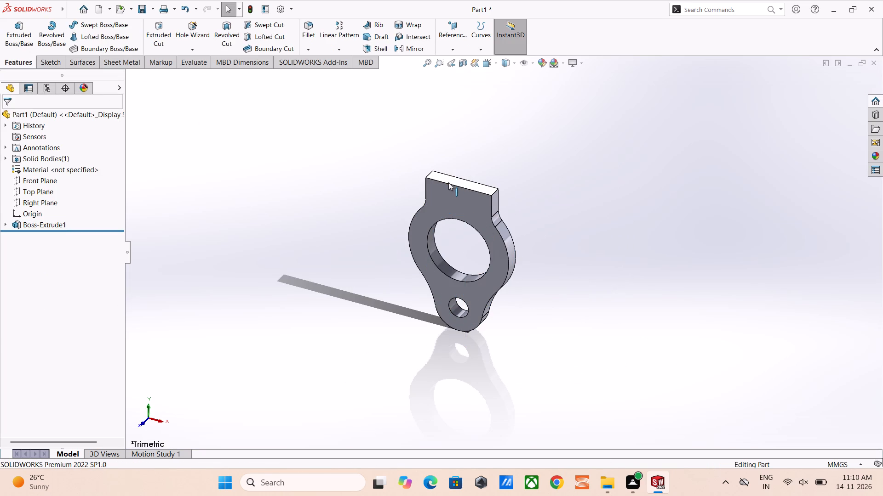
# Open a new sketch on the narrow flat top face of the extruded plate, facing it square-on.
pyautogui.click(448, 182)
pyautogui.click(480, 176)
pyautogui.click(470, 185)
pyautogui.click(506, 160)
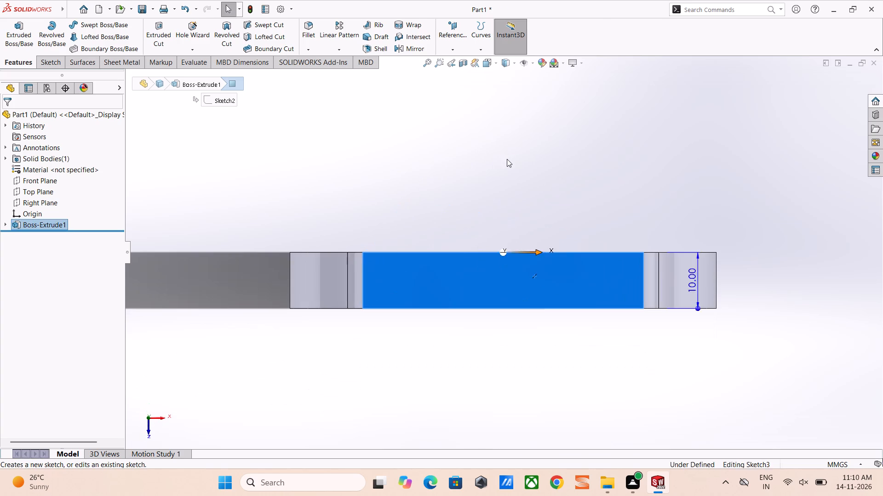
pyautogui.moveTo(468, 264); pyautogui.dragTo(543, 310, button='middle')
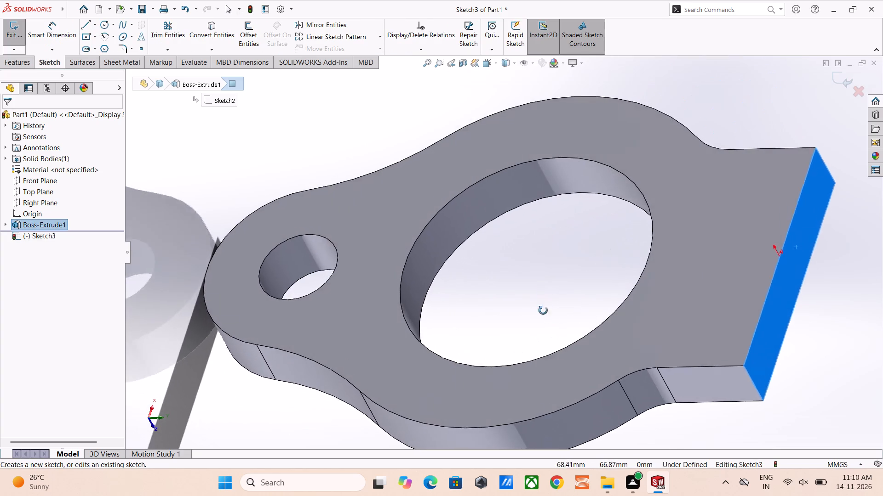
pyautogui.moveTo(543, 310); pyautogui.dragTo(490, 197, button='middle')
pyautogui.scroll(4, 490, 197)
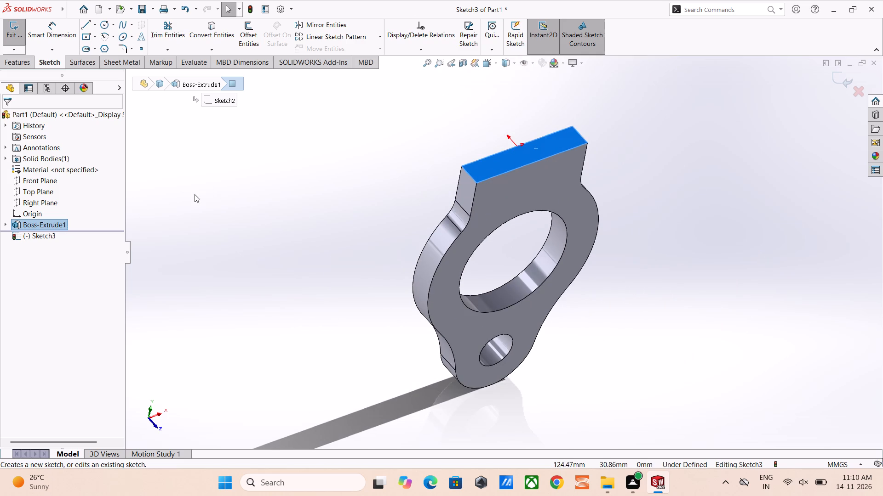
pyautogui.rightClick(40, 223)
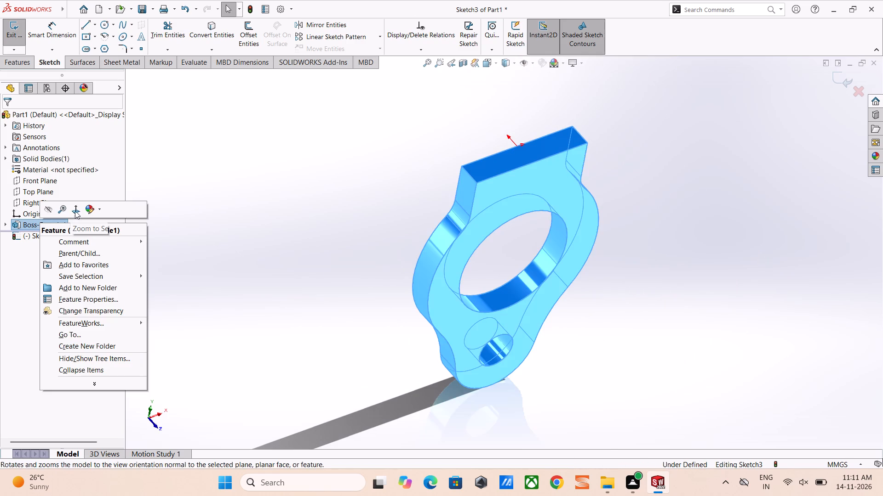
pyautogui.click(73, 207)
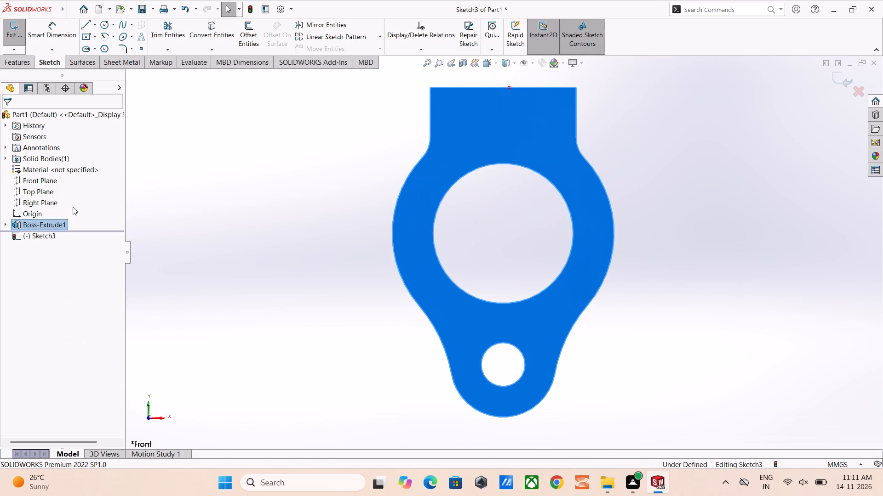
pyautogui.rightClick(54, 226)
pyautogui.click(226, 197)
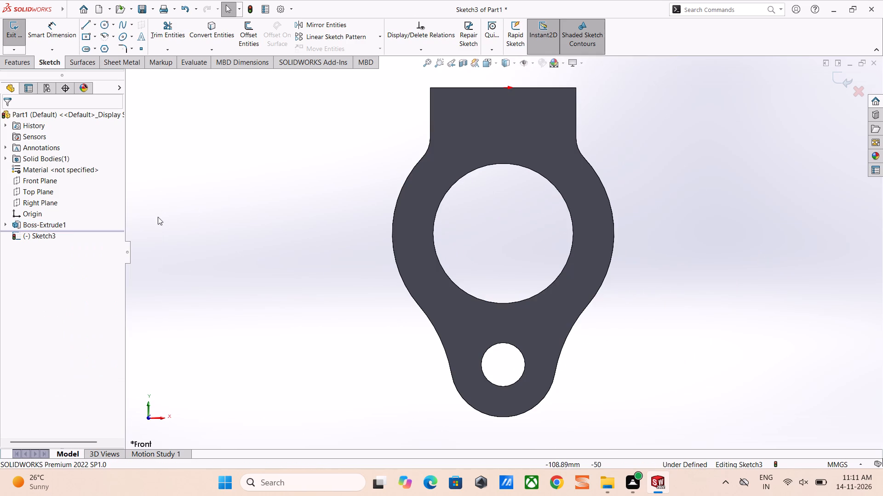
pyautogui.click(40, 238)
pyautogui.click(60, 224)
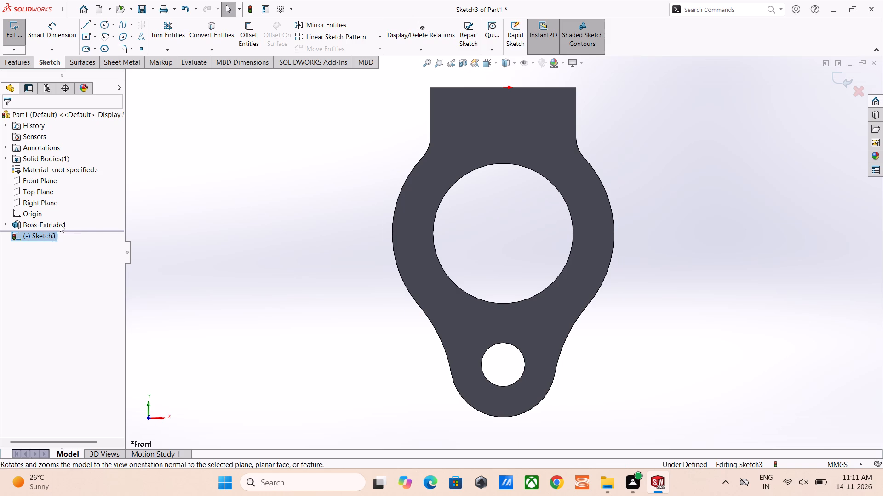
pyautogui.moveTo(195, 220); pyautogui.dragTo(259, 265, button='middle')
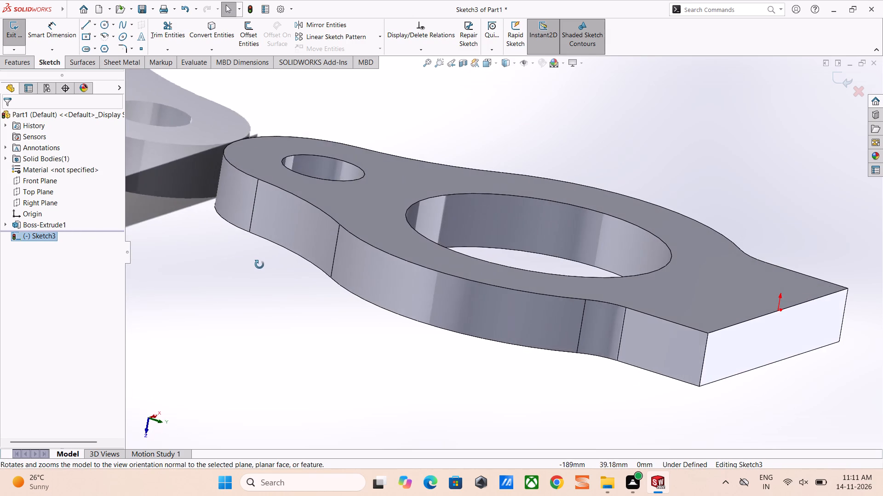
pyautogui.moveTo(259, 265); pyautogui.dragTo(188, 247, button='middle')
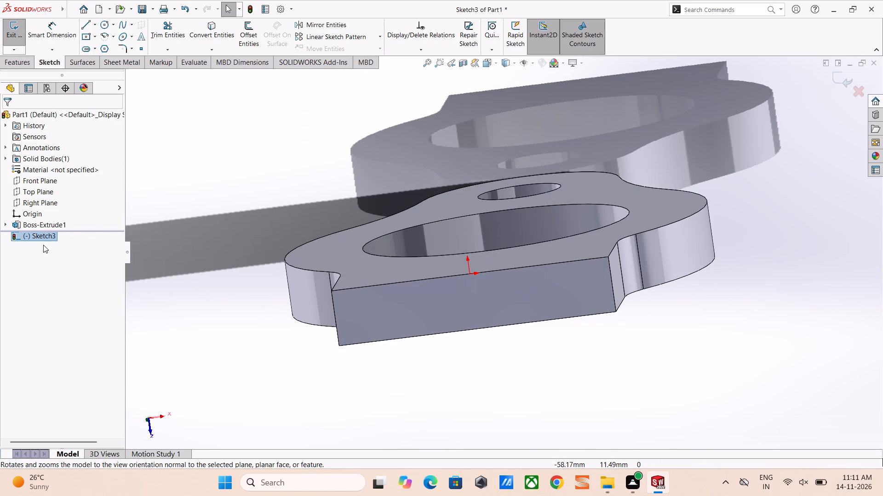
pyautogui.rightClick(44, 237)
pyautogui.click(69, 223)
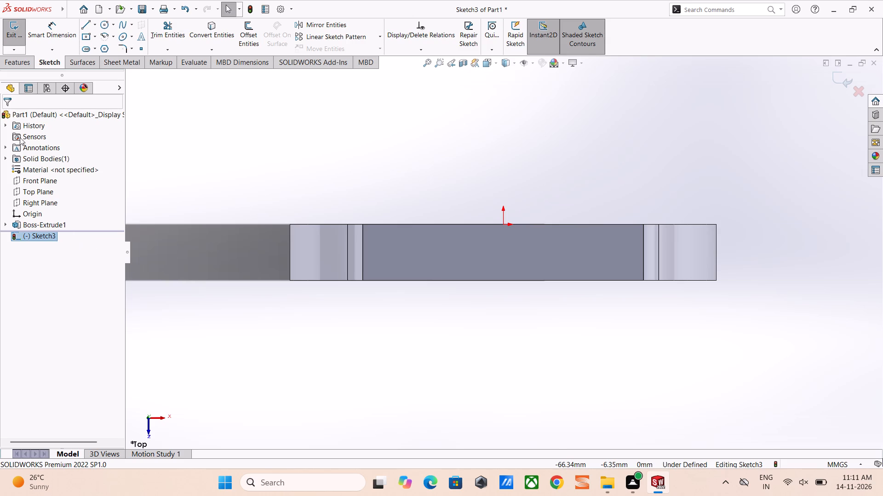
# Sketch a closed rectangle of lines from the top face's front edge, 50 mm wide and about 52.6 mm long, extending past the rear edge.
pyautogui.click(89, 27)
pyautogui.click(361, 280)
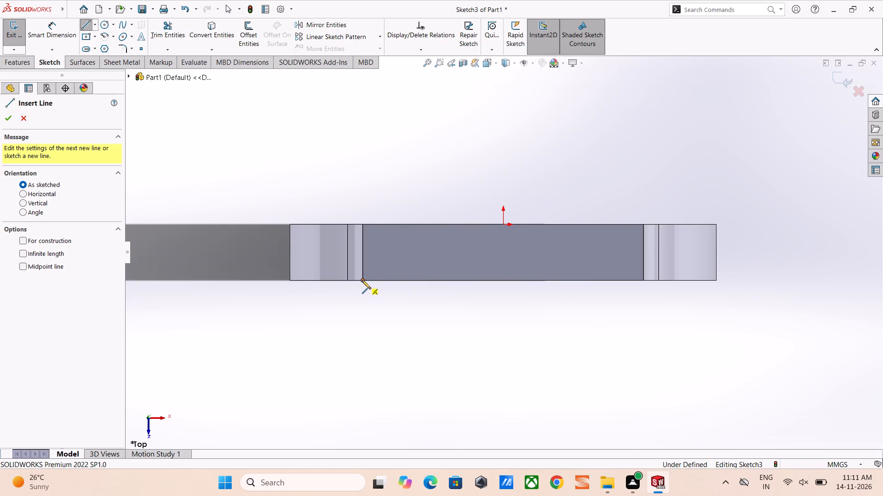
pyautogui.click(645, 281)
pyautogui.scroll(2, 653, 106)
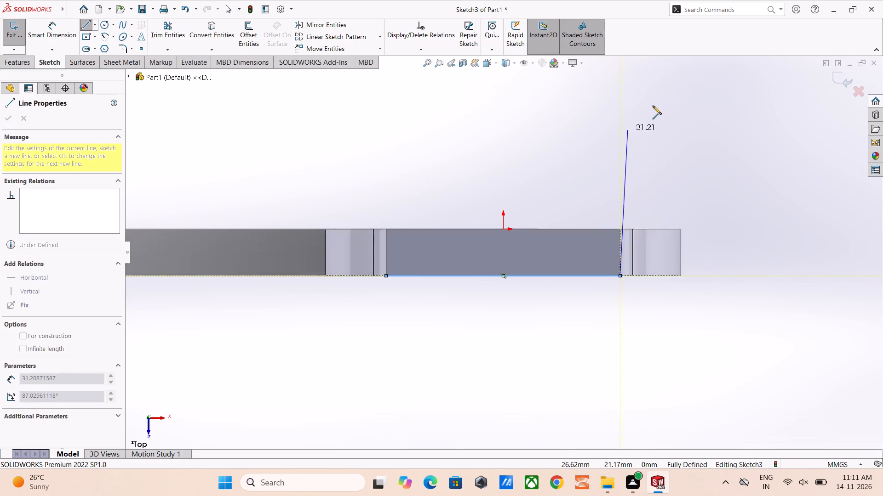
pyautogui.scroll(2, 653, 106)
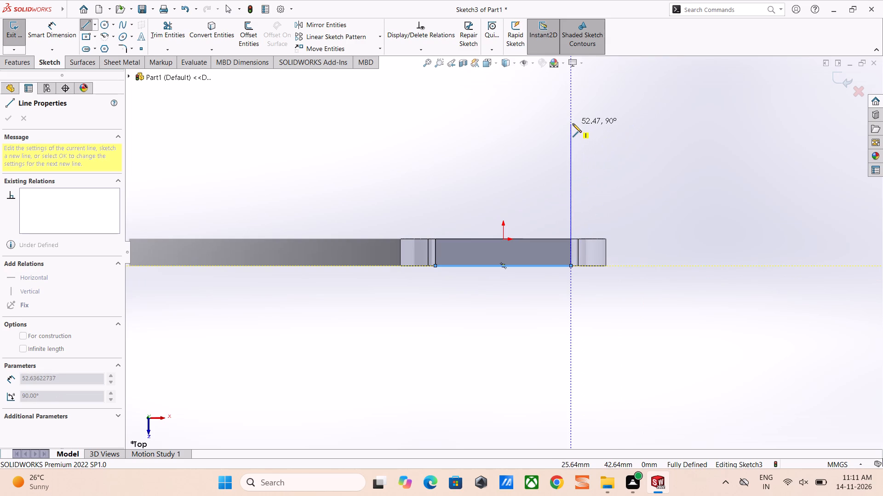
pyautogui.click(572, 124)
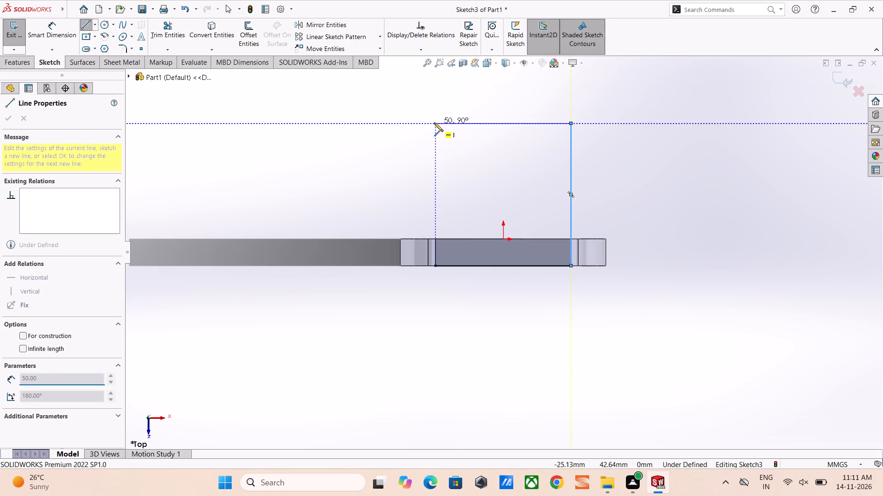
pyautogui.click(434, 123)
pyautogui.click(435, 265)
pyautogui.rightClick(435, 265)
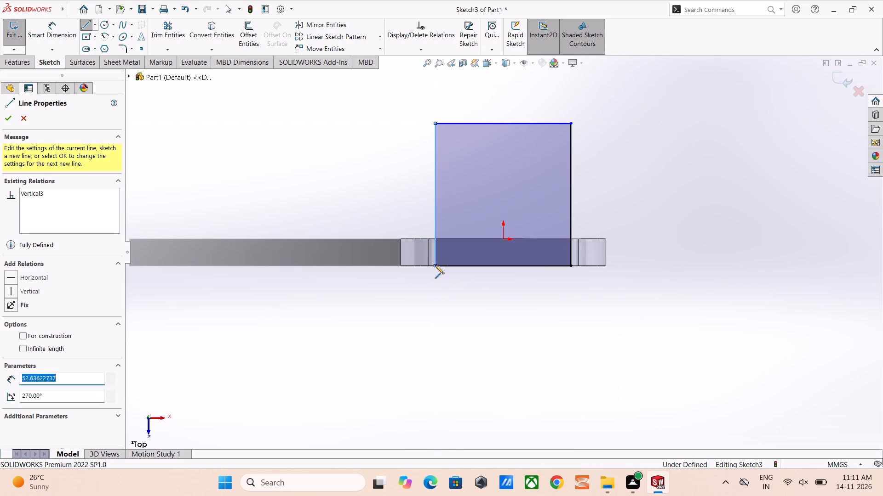
pyautogui.click(462, 274)
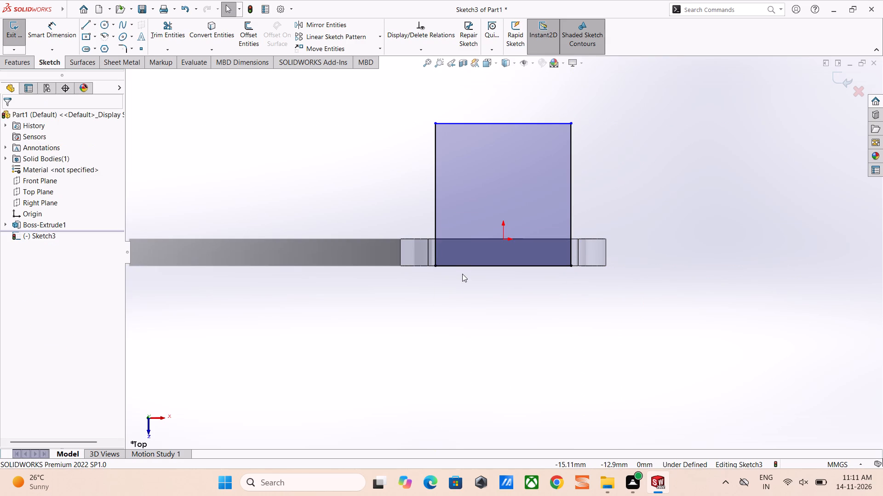
pyautogui.moveTo(566, 399); pyautogui.dragTo(551, 397, button='right')
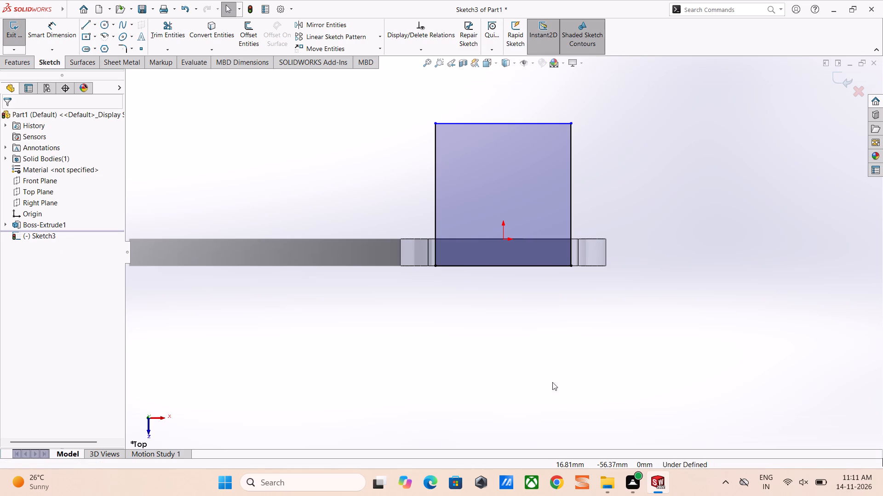
# Sketch a straight slot in line with the origin inside the rectangle, about 21.6 mm between centres and 14.6 mm wide.
pyautogui.click(94, 50)
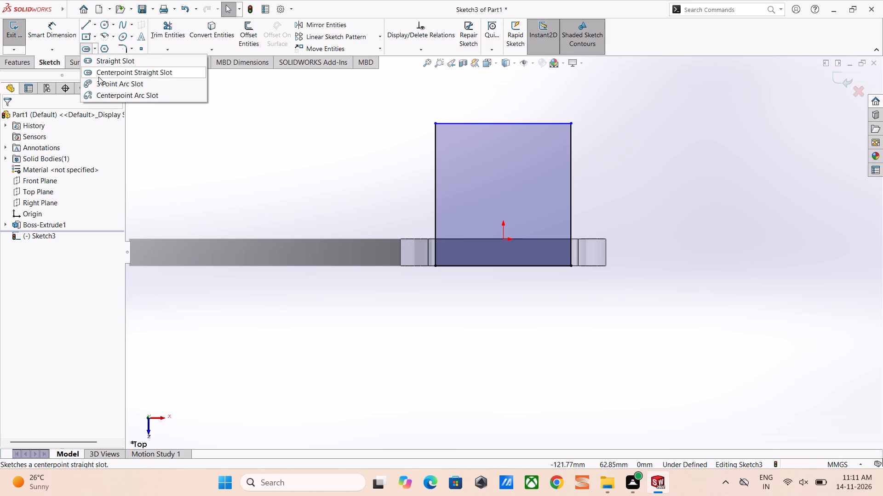
pyautogui.click(110, 61)
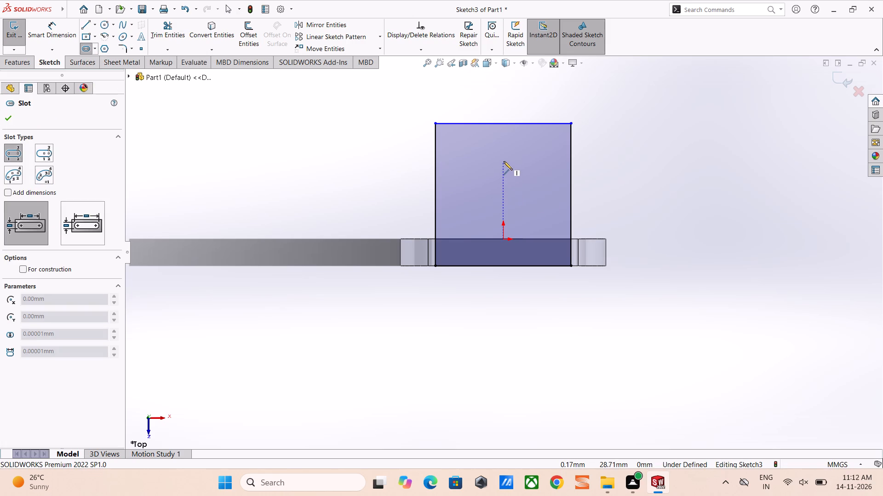
pyautogui.click(504, 161)
pyautogui.click(502, 220)
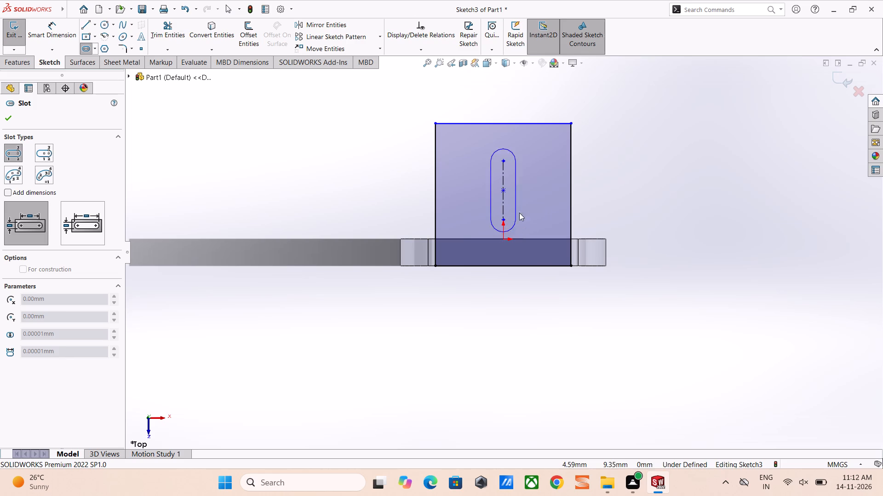
pyautogui.click(523, 211)
# Dimension the distance between the slot's two arc centres as 25 mm.
pyautogui.moveTo(668, 192); pyautogui.dragTo(649, 100, button='right')
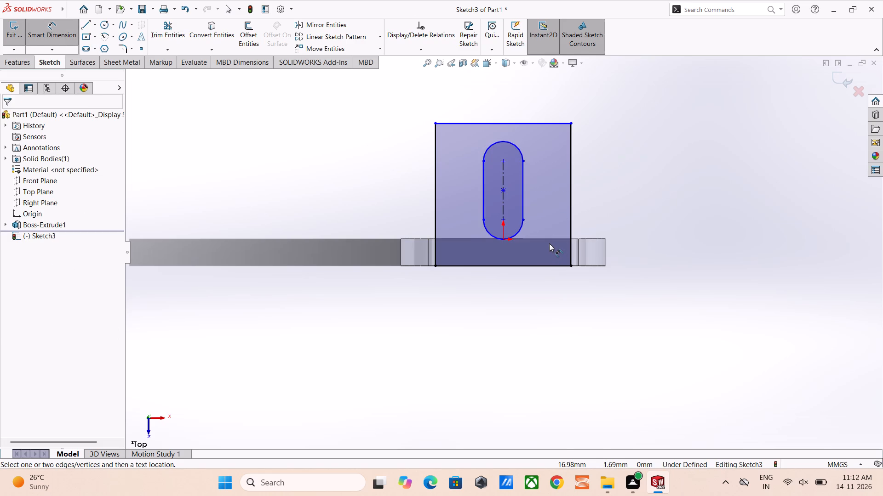
pyautogui.click(502, 218)
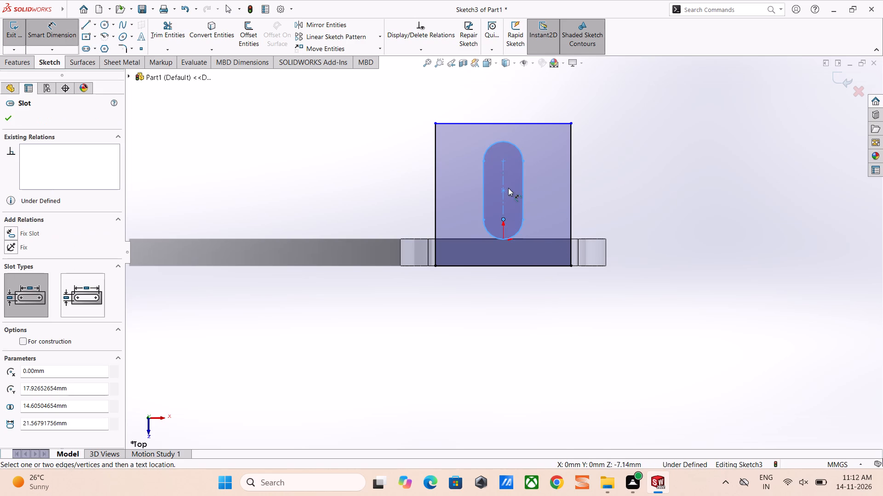
pyautogui.click(502, 160)
pyautogui.click(646, 181)
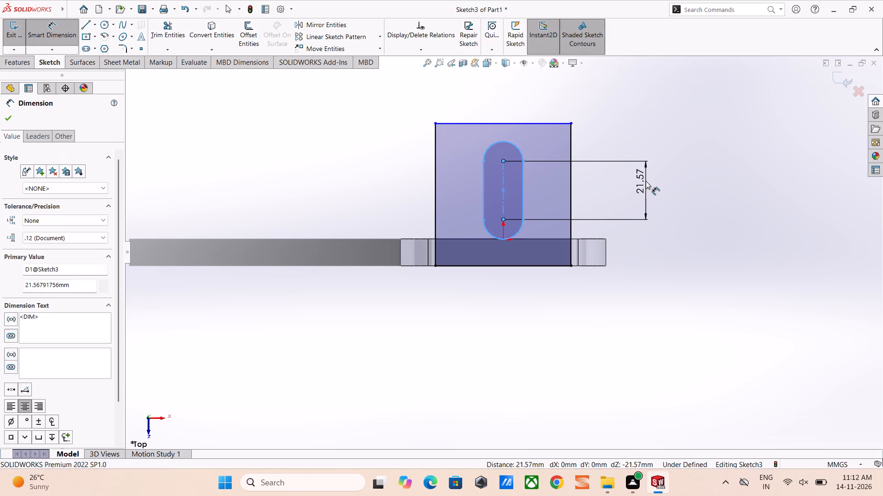
pyautogui.write('25')
pyautogui.press('Return')
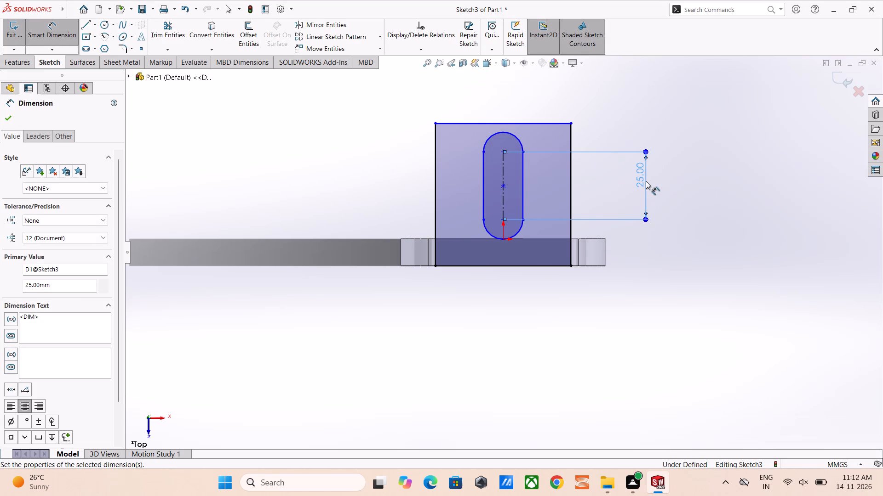
pyautogui.press('Escape')
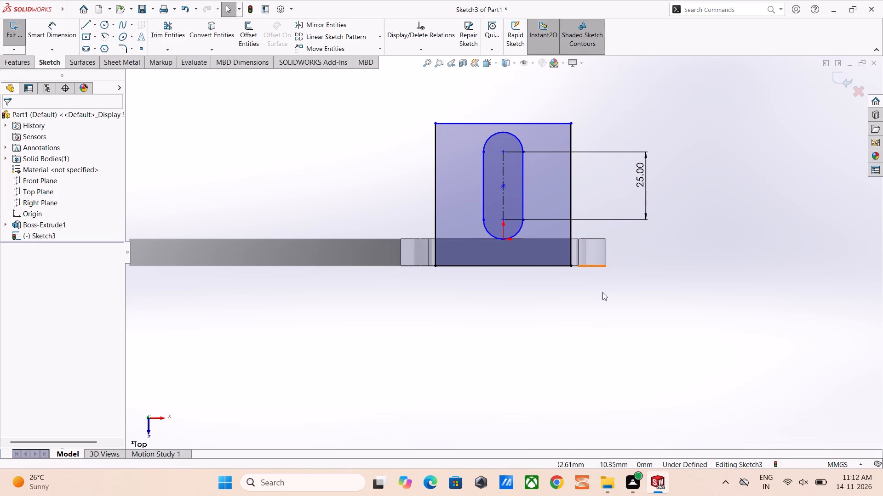
# Dimension the slot's rear arc centre 50 mm from the rectangle's front edge line.
pyautogui.moveTo(652, 338); pyautogui.dragTo(636, 198, button='right')
pyautogui.click(548, 266)
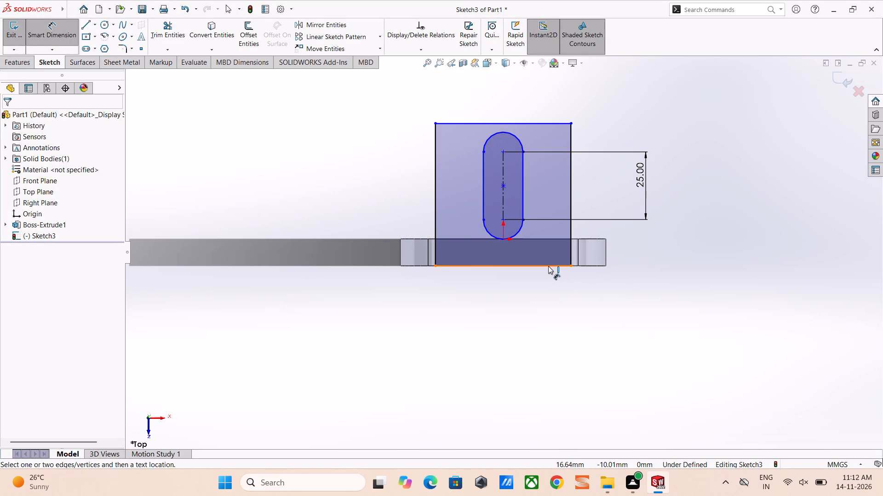
pyautogui.click(503, 151)
pyautogui.click(688, 172)
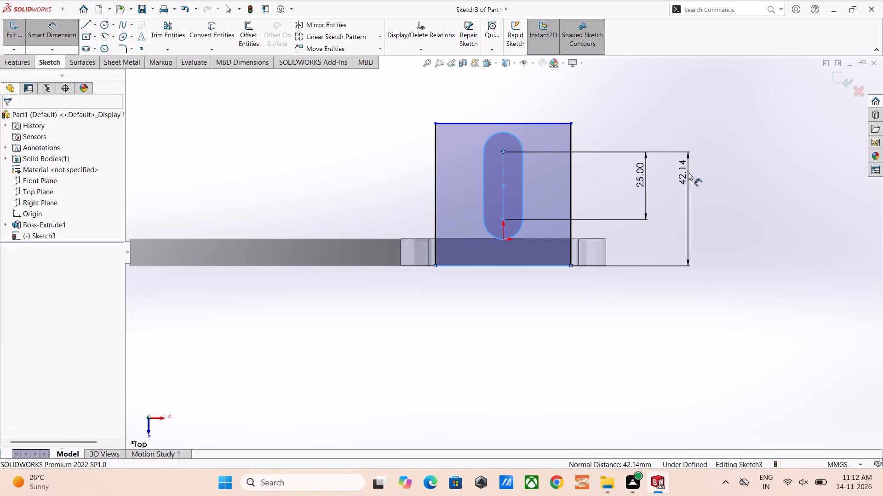
pyautogui.press('5')
pyautogui.press('0')
pyautogui.press('Return')
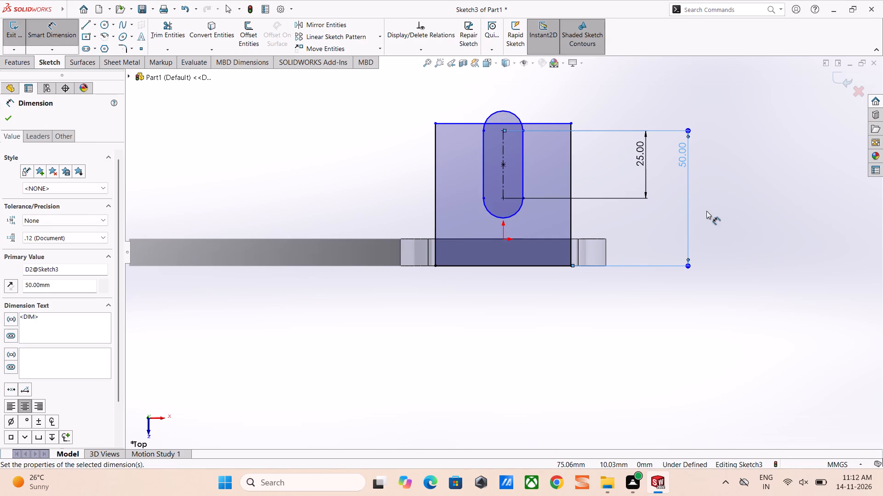
pyautogui.press('Escape')
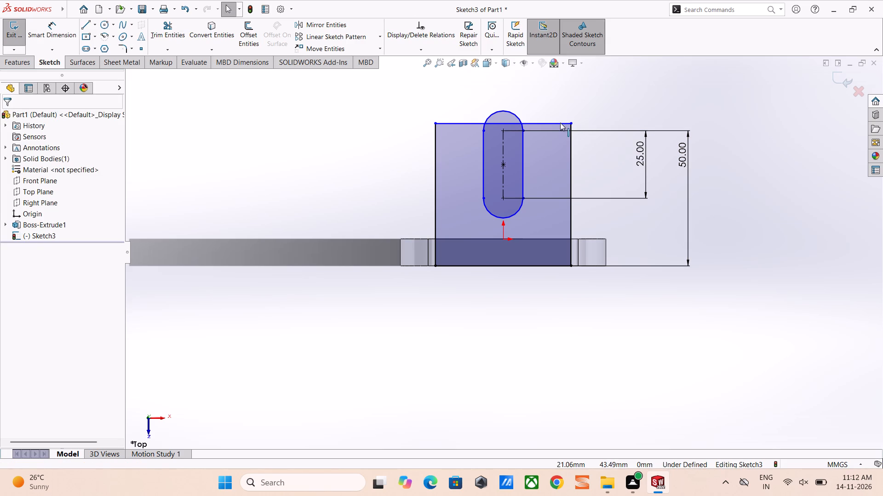
# Move the rectangle's rear line back past the slot's rear end, about 61 mm from the front edge line.
pyautogui.moveTo(560, 124); pyautogui.dragTo(560, 96)
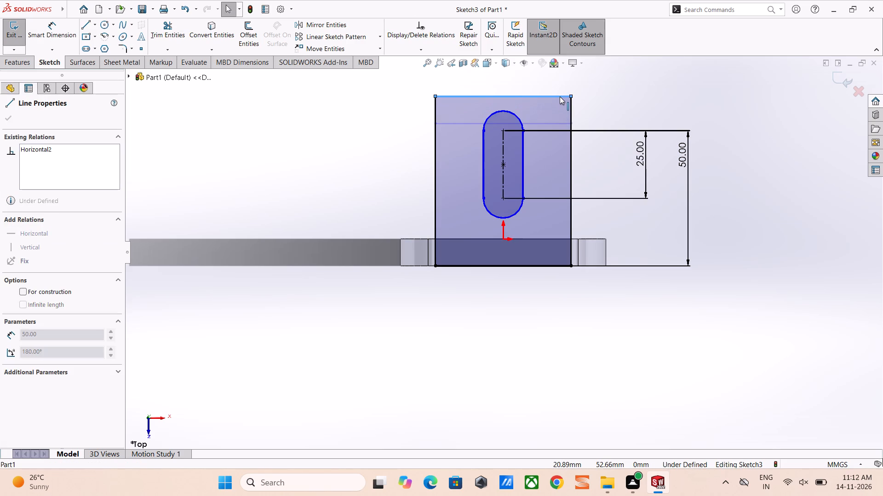
pyautogui.moveTo(560, 96); pyautogui.dragTo(560, 99)
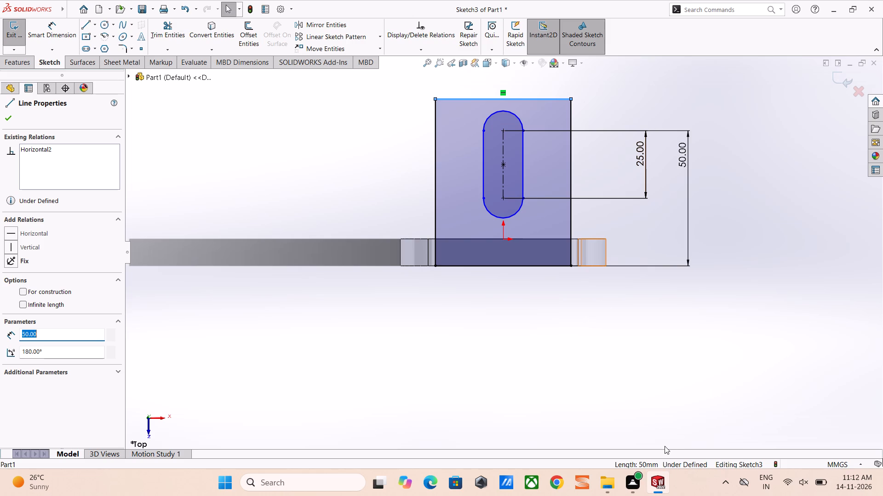
pyautogui.scroll(3, 676, 438)
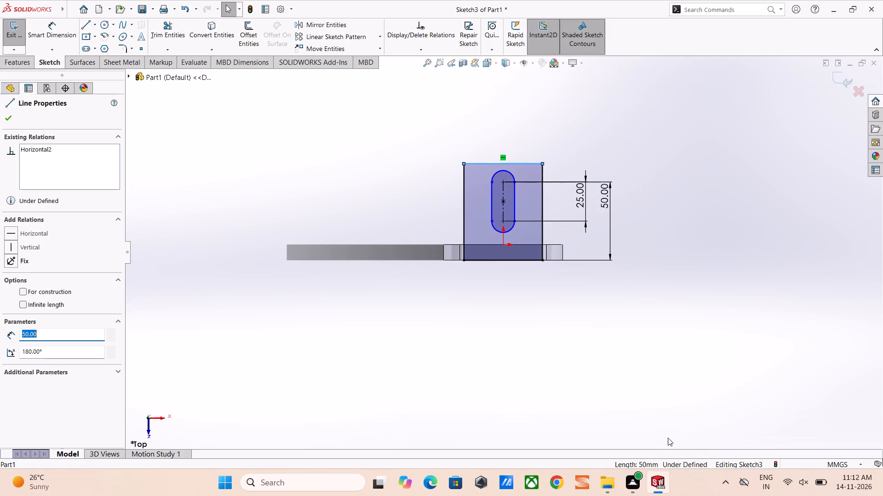
pyautogui.rightClick(540, 405)
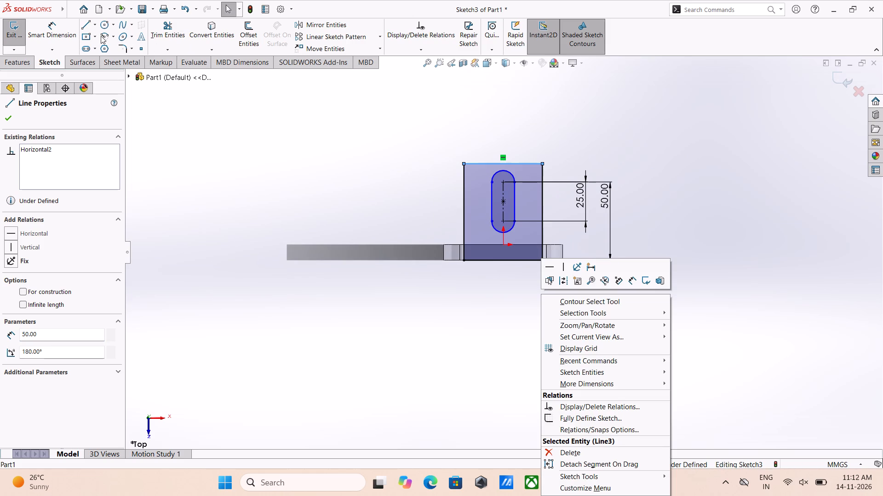
pyautogui.click(215, 108)
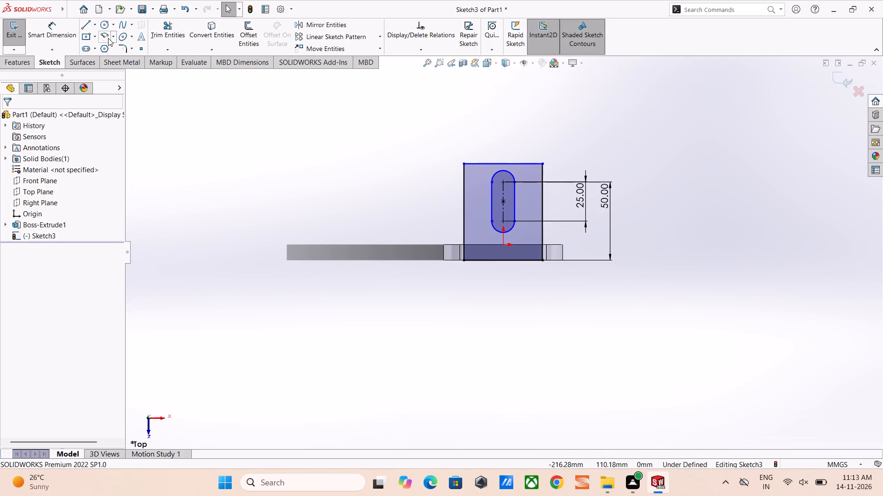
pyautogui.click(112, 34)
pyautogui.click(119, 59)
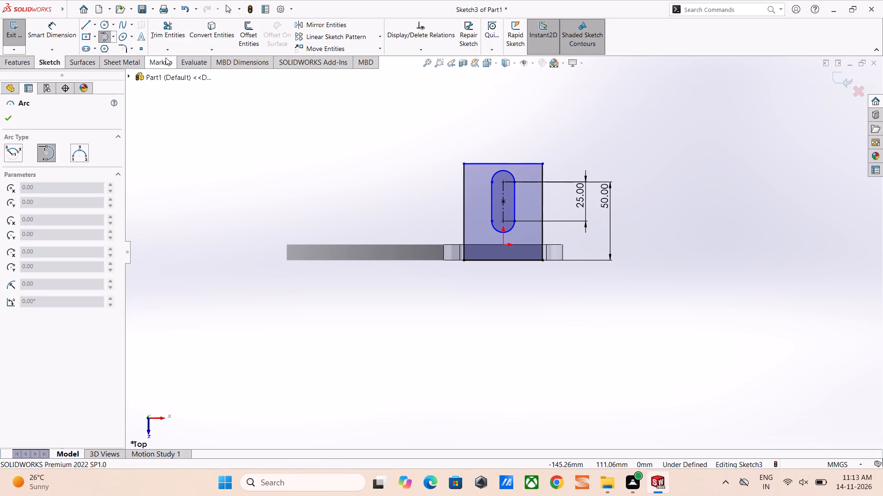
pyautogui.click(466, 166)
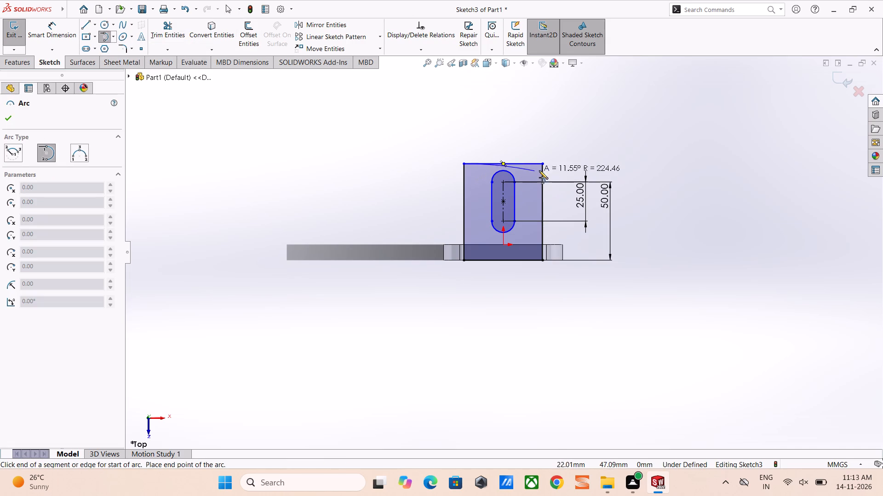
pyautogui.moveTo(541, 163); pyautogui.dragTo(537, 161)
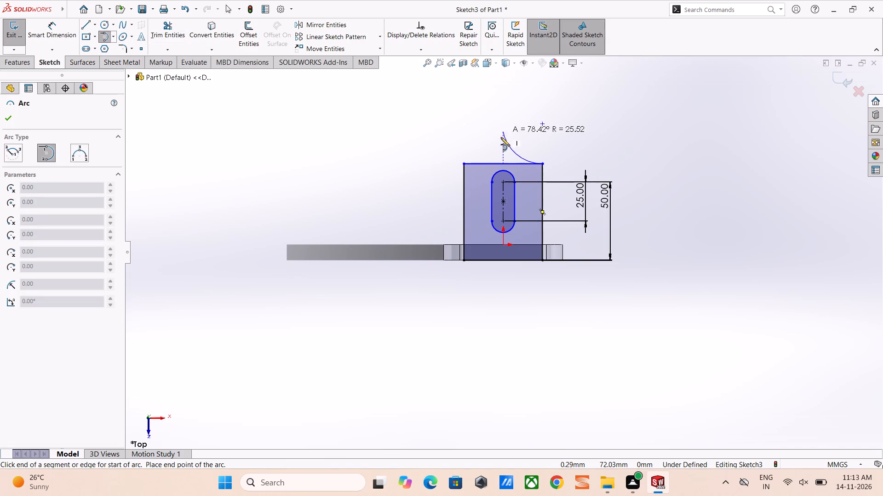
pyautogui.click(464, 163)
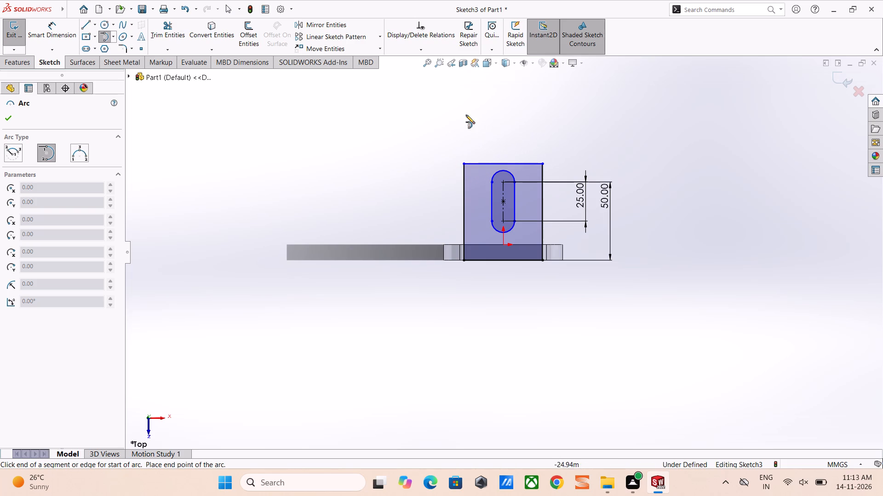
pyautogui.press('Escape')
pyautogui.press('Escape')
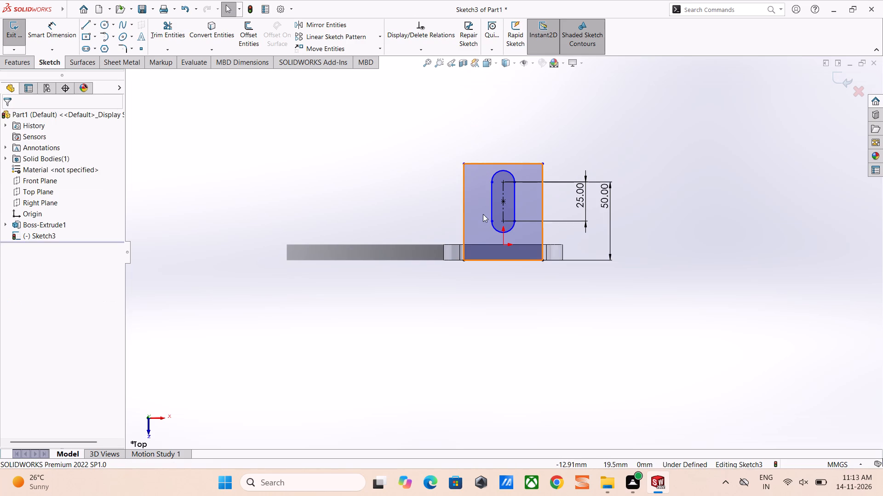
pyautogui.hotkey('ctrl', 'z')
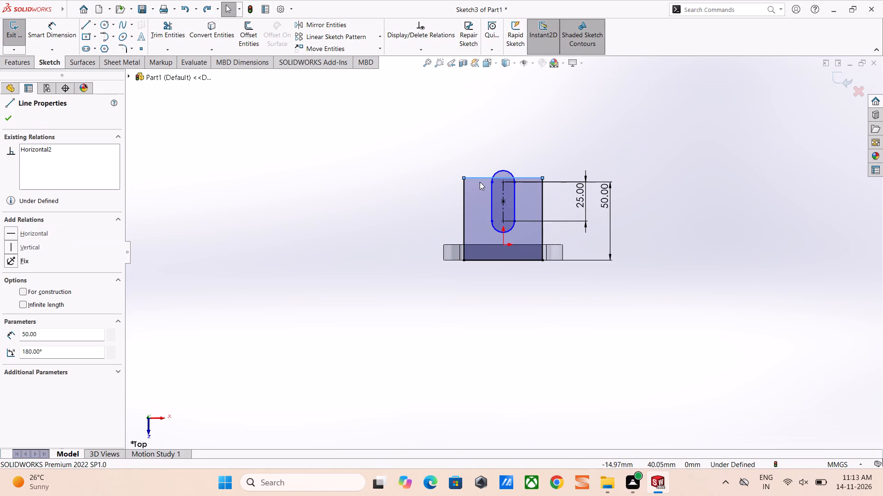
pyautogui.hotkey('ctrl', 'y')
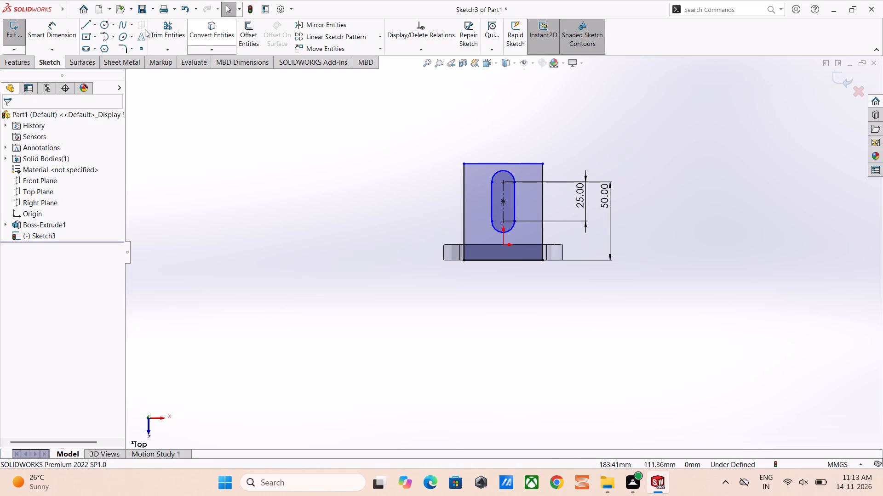
# Sketch a 3 Point Arc between the rectangle's two rear corners, bulging rearward as a 180° semicircle of 25 mm radius.
pyautogui.click(113, 33)
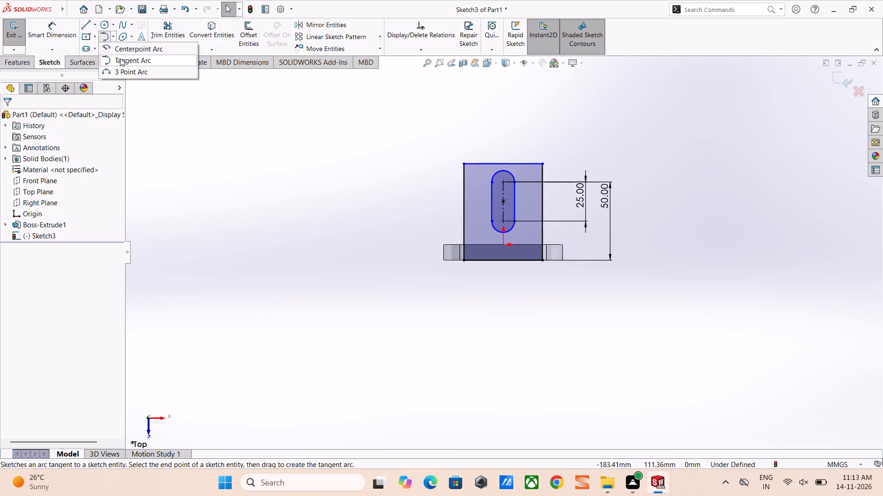
pyautogui.click(123, 69)
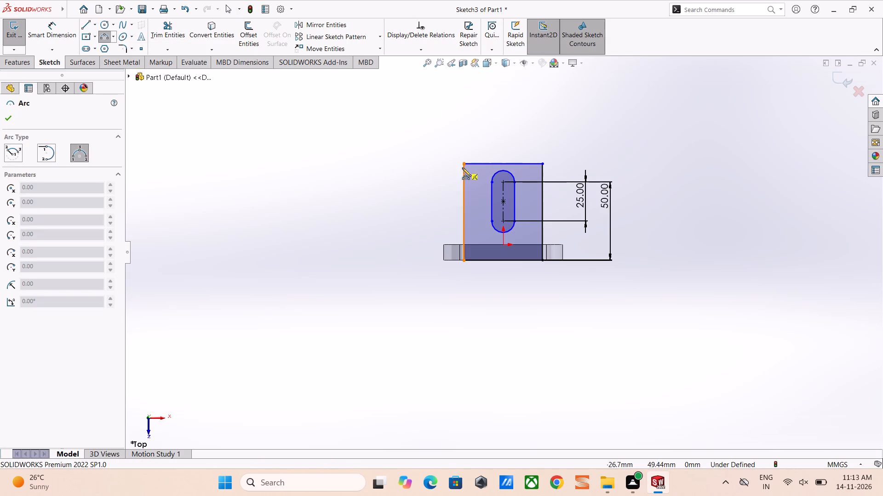
pyautogui.click(464, 164)
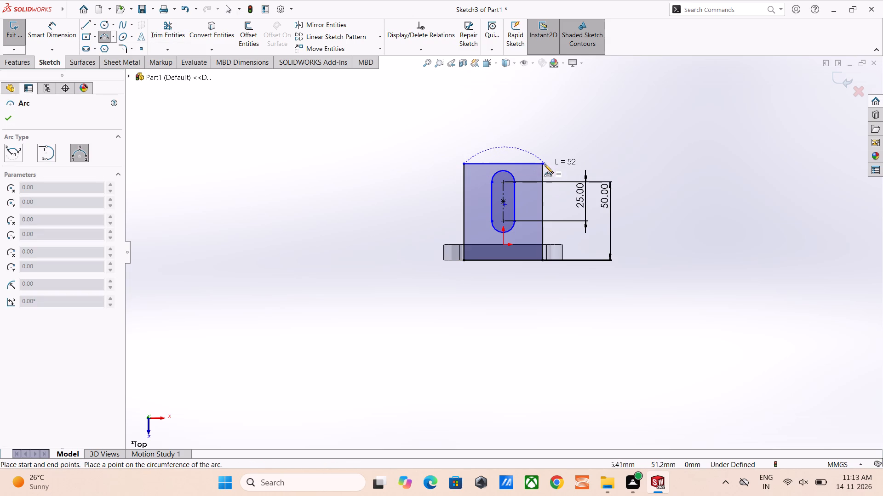
pyautogui.click(543, 165)
pyautogui.click(507, 124)
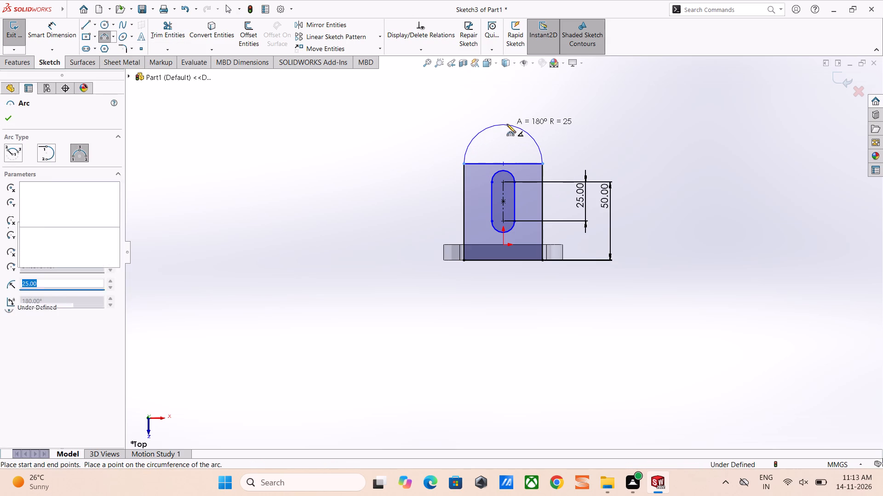
pyautogui.rightClick(608, 170)
pyautogui.click(625, 177)
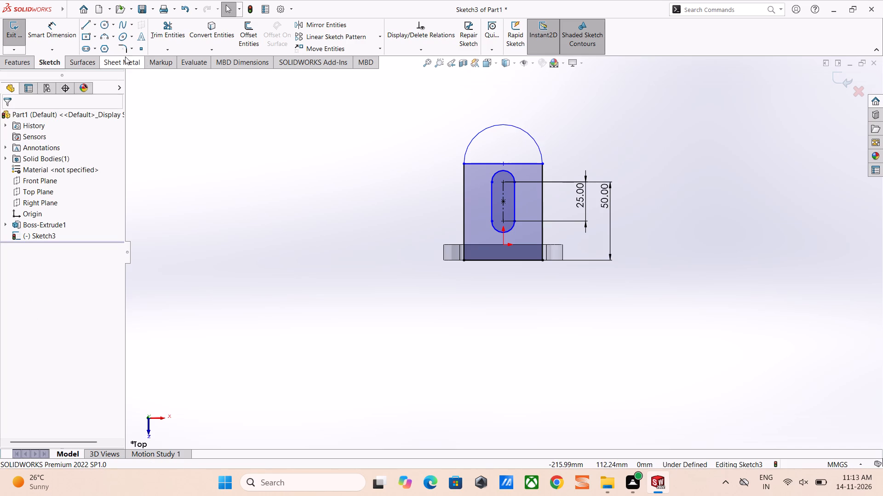
# Trim away the rectangle's straight rear line between the semicircle's ends using Power trim.
pyautogui.click(174, 30)
pyautogui.moveTo(470, 192); pyautogui.dragTo(470, 188)
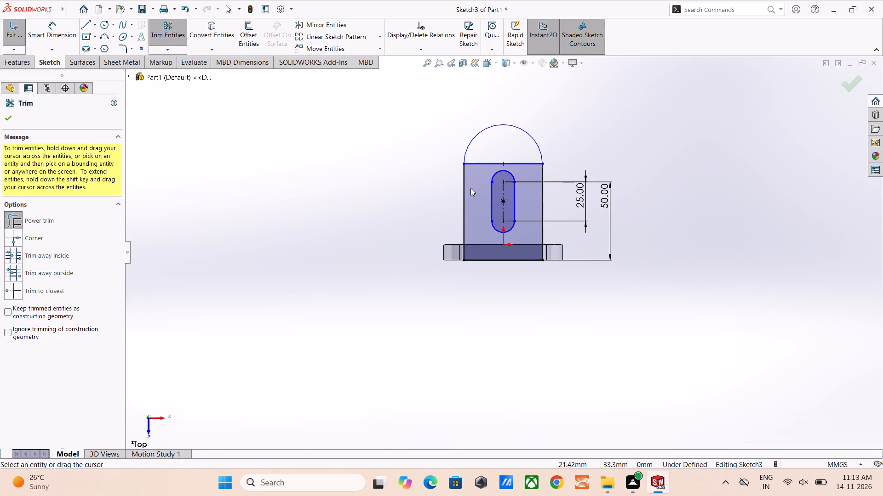
pyautogui.moveTo(470, 188); pyautogui.dragTo(489, 148)
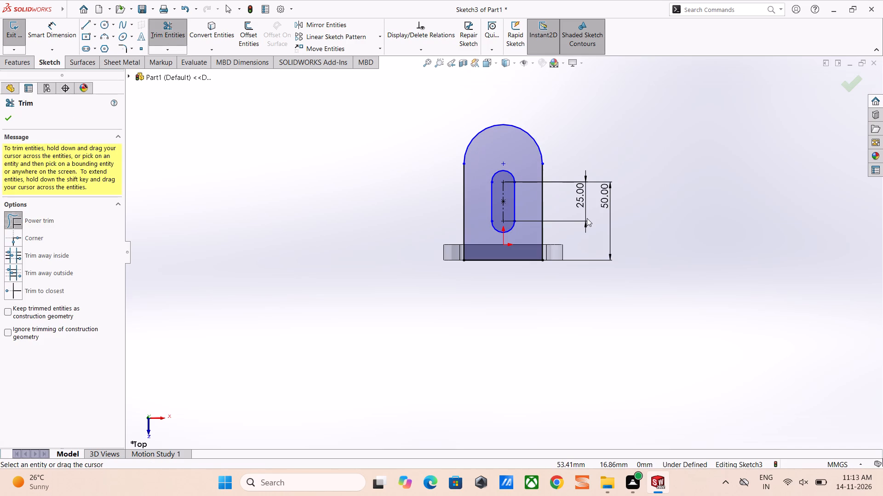
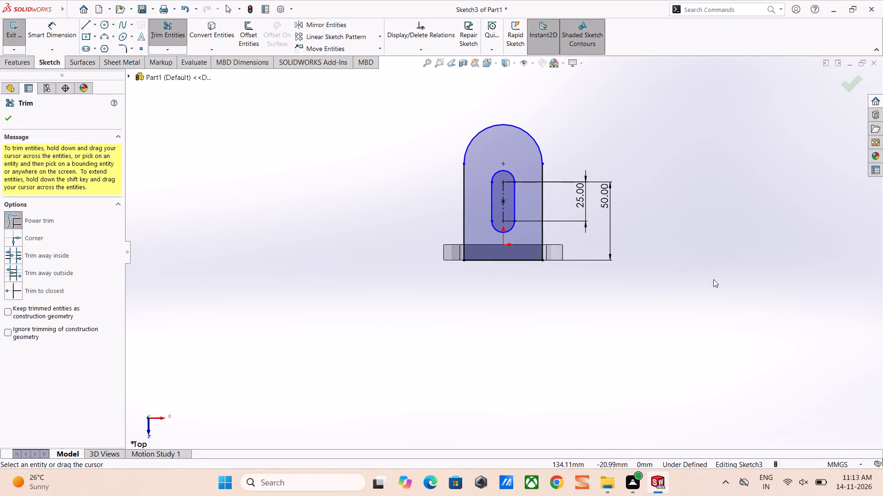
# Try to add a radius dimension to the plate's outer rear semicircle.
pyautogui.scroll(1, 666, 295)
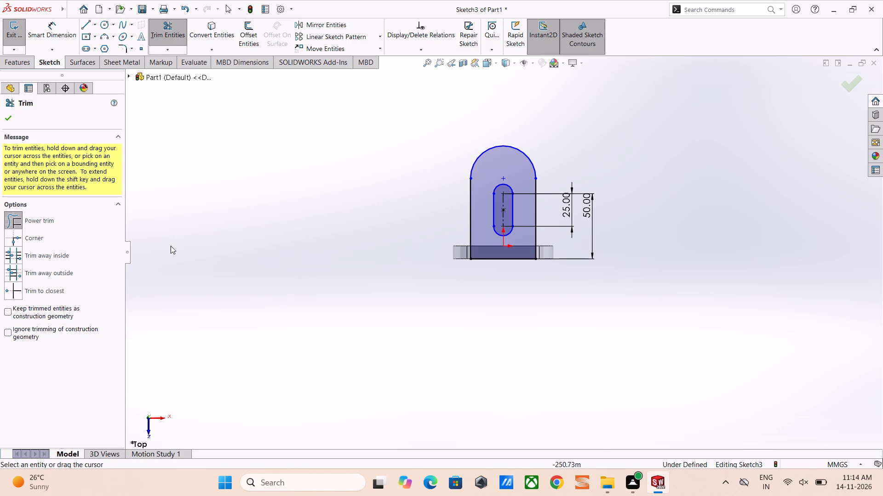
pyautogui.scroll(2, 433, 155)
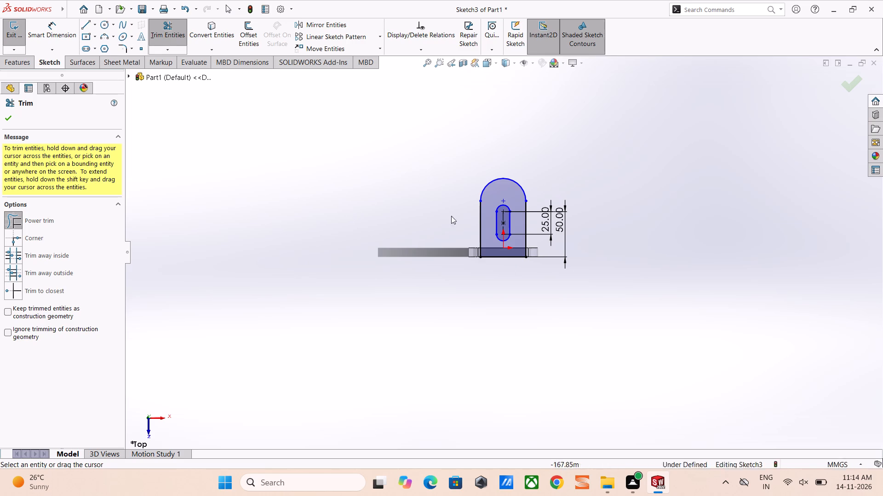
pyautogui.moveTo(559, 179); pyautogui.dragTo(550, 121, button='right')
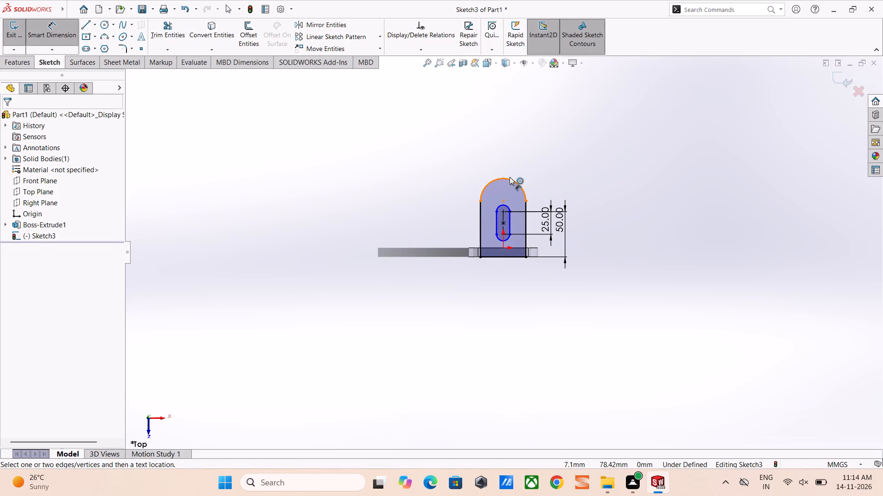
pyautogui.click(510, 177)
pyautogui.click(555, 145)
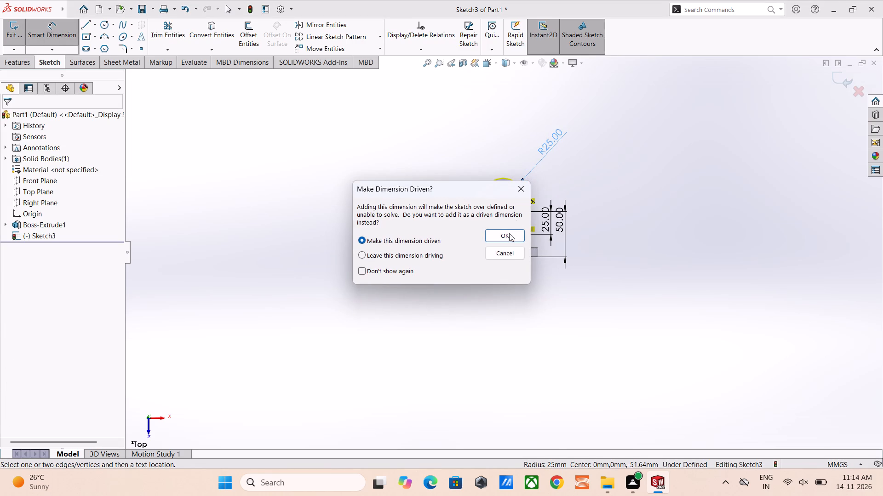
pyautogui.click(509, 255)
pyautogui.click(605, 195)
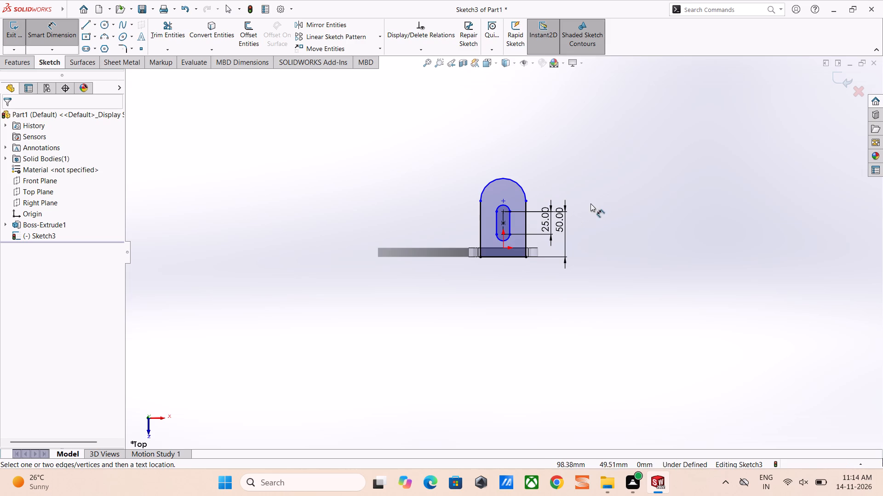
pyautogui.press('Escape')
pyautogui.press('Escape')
# Add a Vertical relation between the outer semicircle's centre and the midpoint of the front edge line.
pyautogui.click(504, 201)
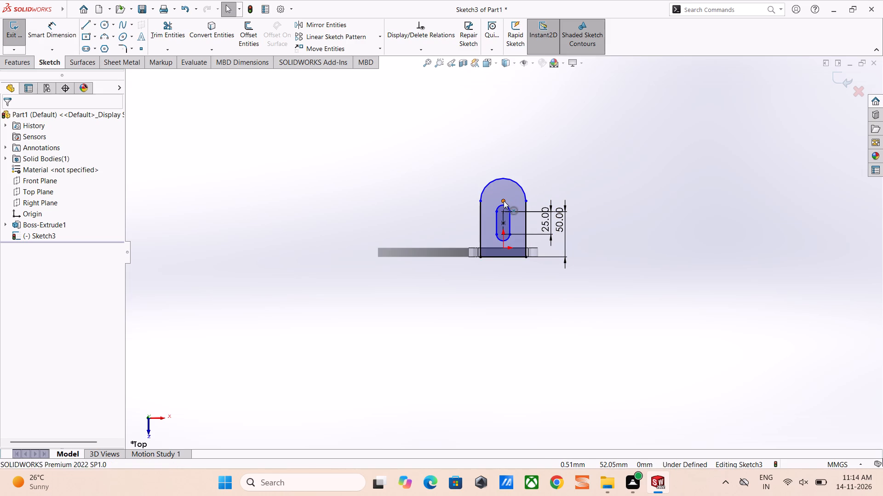
pyautogui.keyDown('ctrl'); pyautogui.click(504, 256); pyautogui.keyUp('ctrl')
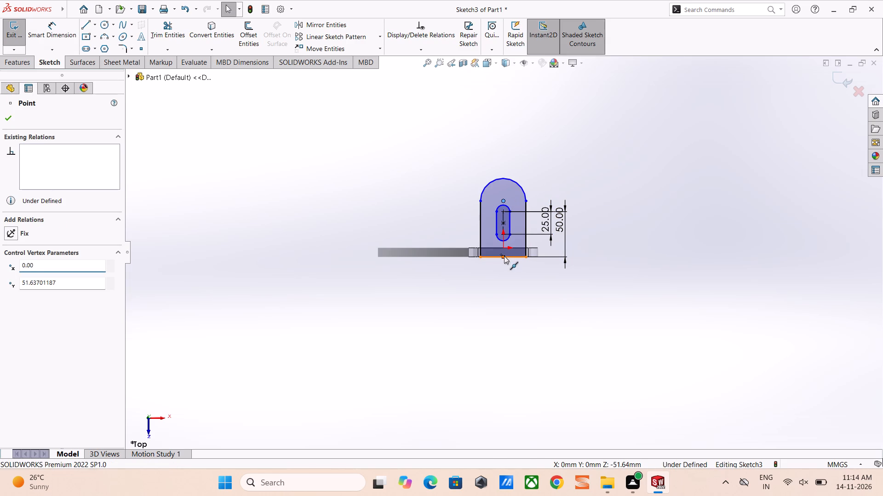
pyautogui.click(541, 211)
pyautogui.click(552, 146)
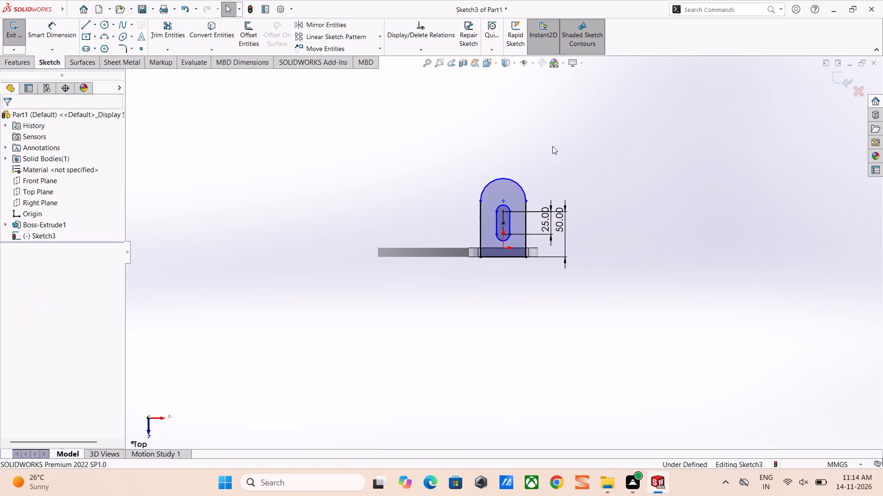
# Add a Vertical relation between the slot's centre point and the sketch origin.
pyautogui.click(505, 223)
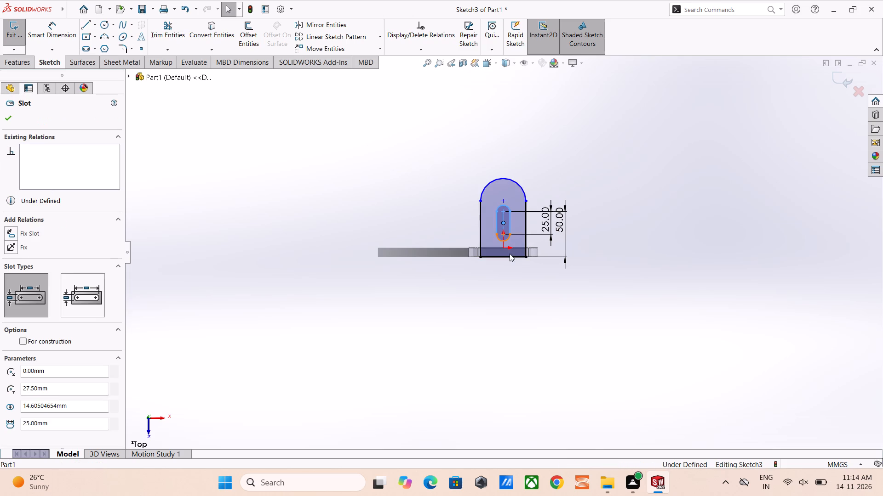
pyautogui.keyDown('ctrl'); pyautogui.click(505, 249); pyautogui.keyUp('ctrl')
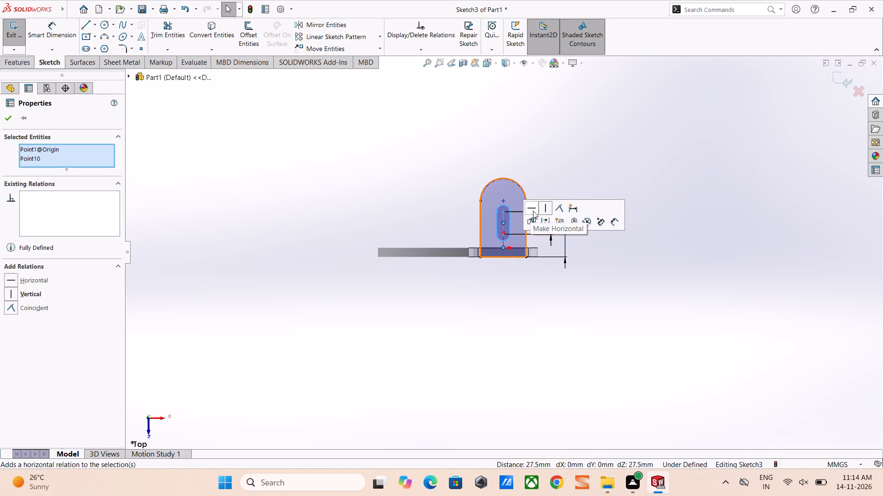
pyautogui.click(543, 206)
pyautogui.click(562, 157)
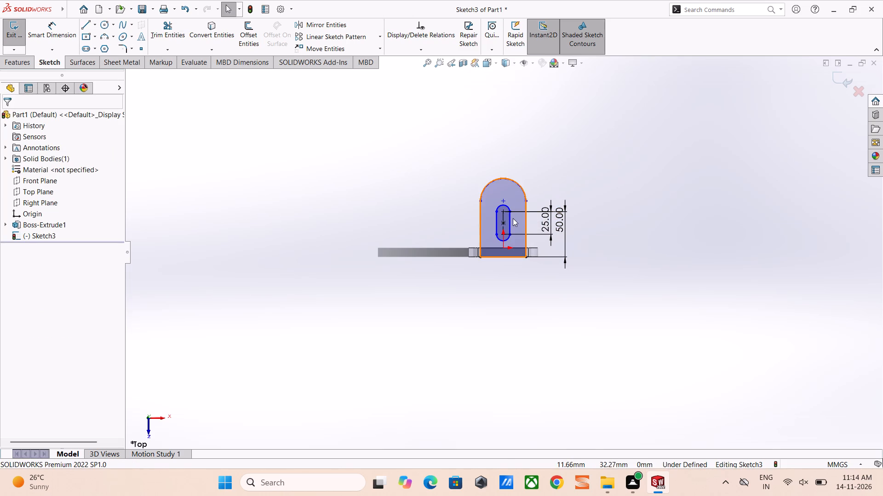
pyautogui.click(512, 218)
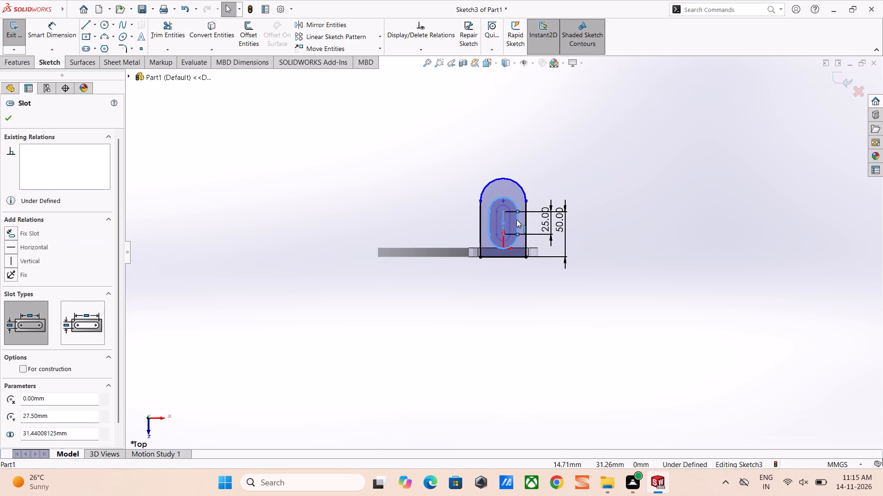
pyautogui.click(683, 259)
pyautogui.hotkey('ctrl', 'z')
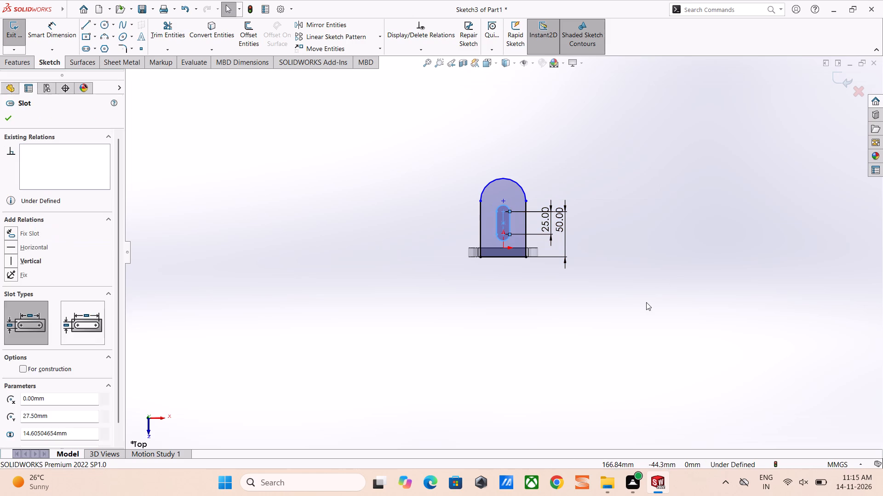
# Dimension the slot's rear end arc with a radius of 10 mm.
pyautogui.moveTo(649, 302); pyautogui.dragTo(635, 177, button='right')
pyautogui.click(507, 208)
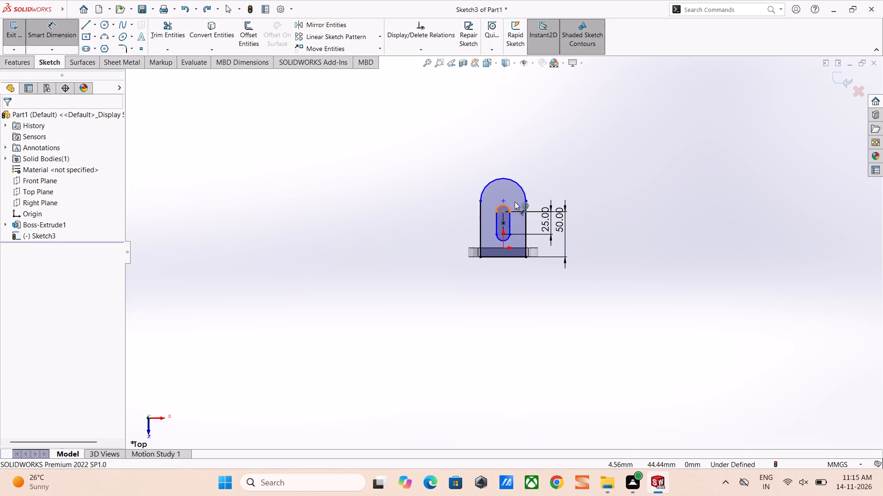
pyautogui.click(559, 170)
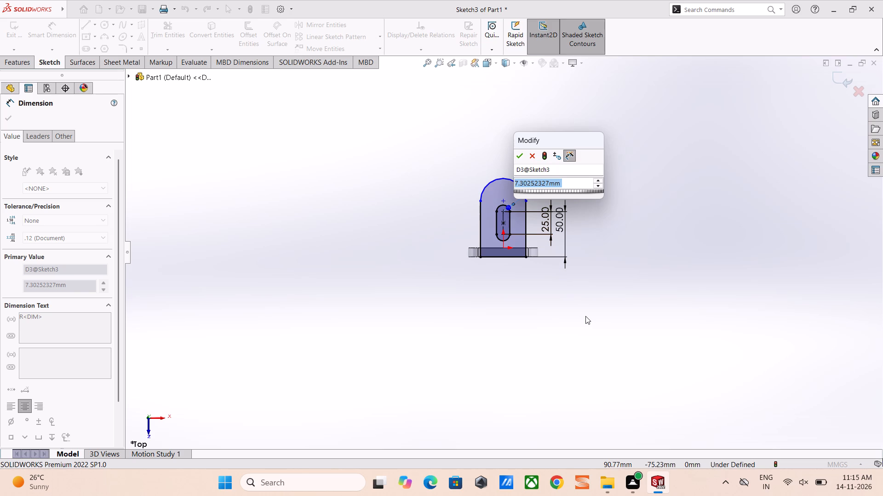
pyautogui.write('10')
pyautogui.press('Return')
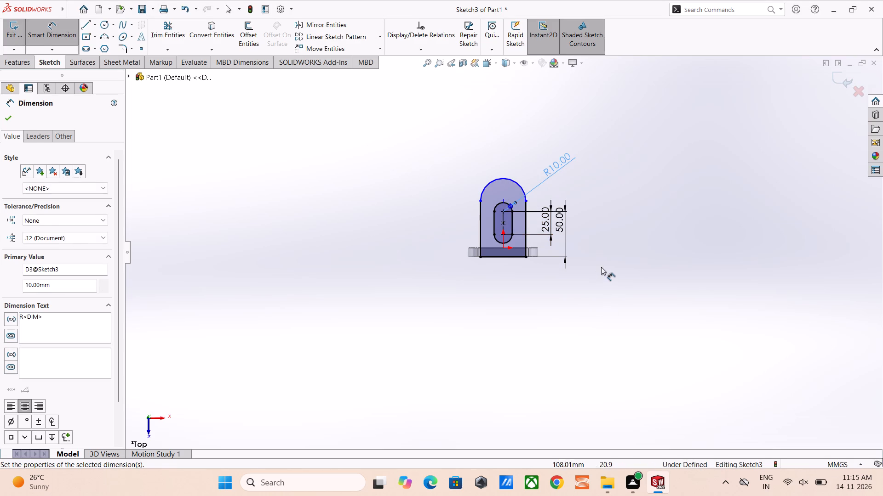
pyautogui.click(601, 267)
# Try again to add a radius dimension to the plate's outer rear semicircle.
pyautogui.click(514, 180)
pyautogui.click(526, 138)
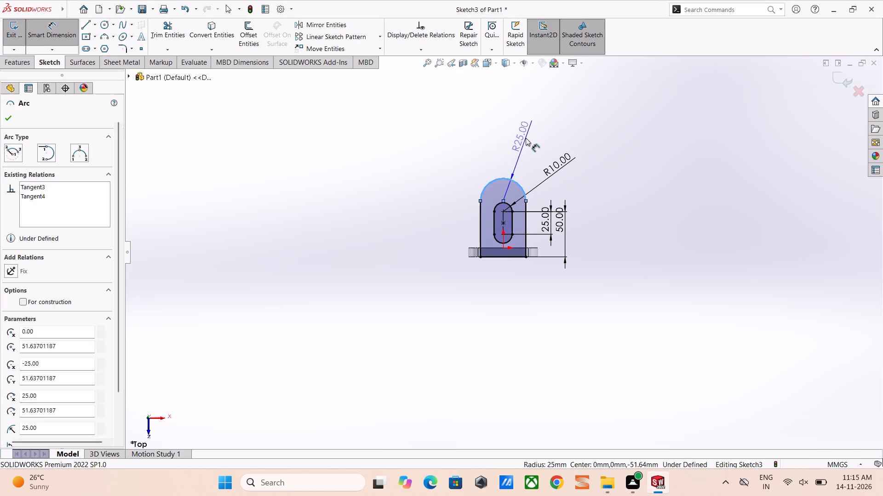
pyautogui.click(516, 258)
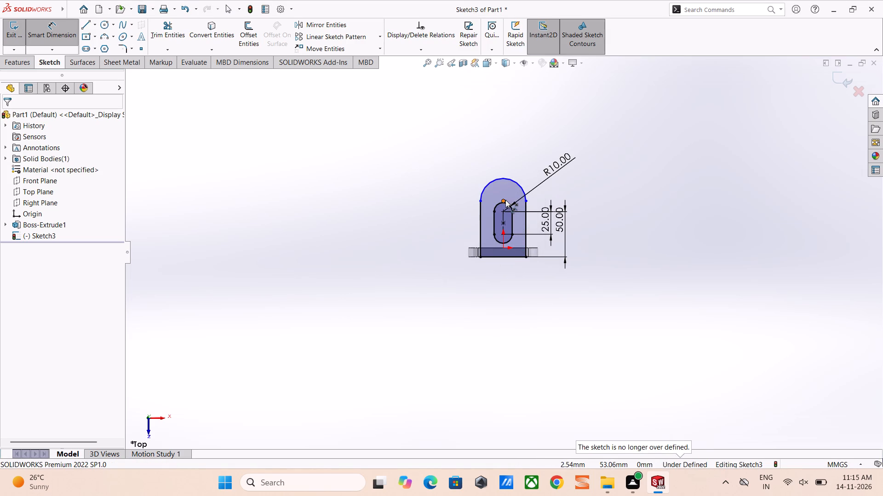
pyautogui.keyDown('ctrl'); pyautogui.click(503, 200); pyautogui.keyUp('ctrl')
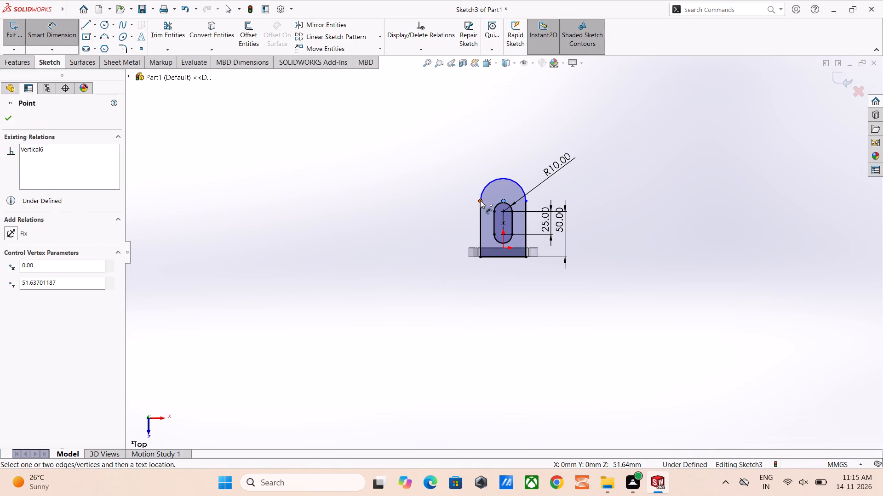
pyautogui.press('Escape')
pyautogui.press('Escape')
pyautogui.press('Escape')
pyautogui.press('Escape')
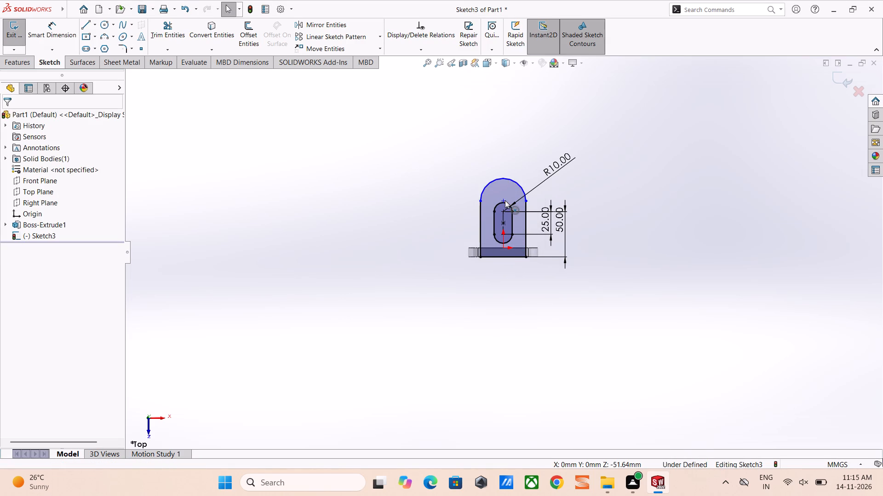
# Add a Horizontal relation between the outer semicircle's centre and its endpoint on the plate's -X side line.
pyautogui.click(505, 200)
pyautogui.keyDown('ctrl'); pyautogui.click(481, 202); pyautogui.keyUp('ctrl')
pyautogui.click(508, 164)
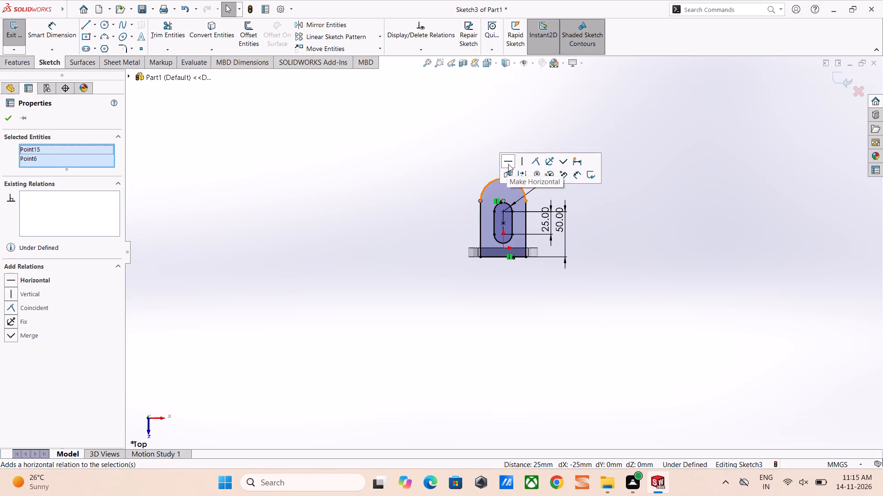
pyautogui.click(670, 284)
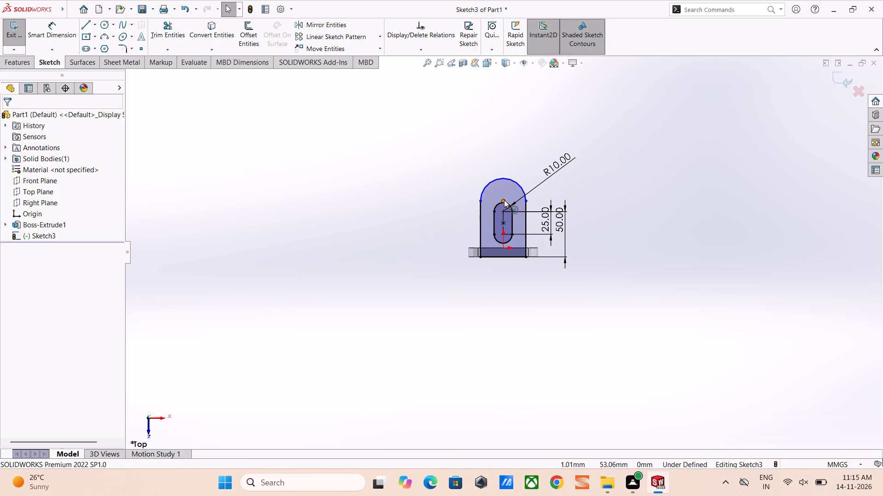
# Add a Vertical relation between the outer semicircle's centre and the sketch origin.
pyautogui.keyDown('ctrl'); pyautogui.click(504, 200); pyautogui.keyUp('ctrl')
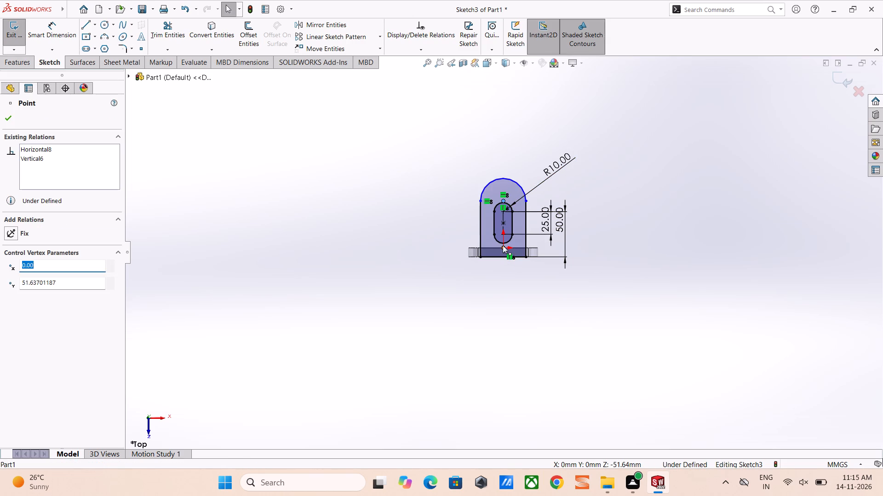
pyautogui.keyDown('ctrl'); pyautogui.click(503, 248); pyautogui.keyUp('ctrl')
pyautogui.click(544, 205)
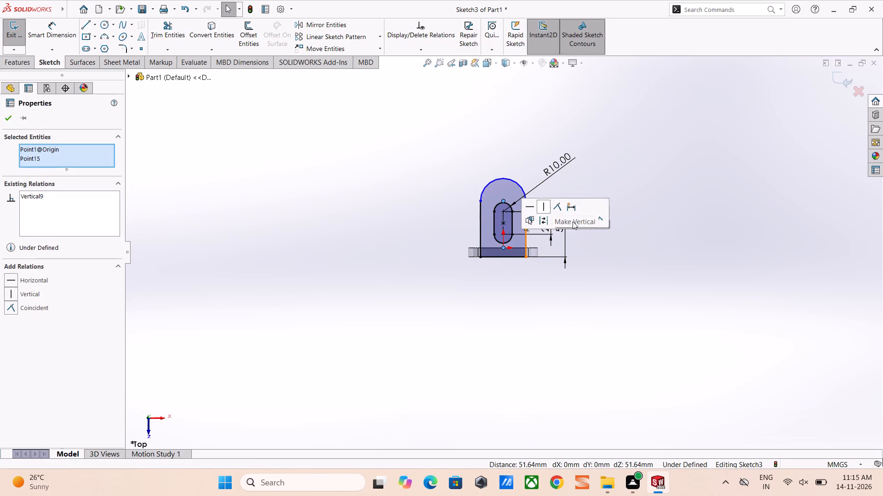
pyautogui.moveTo(615, 274); pyautogui.dragTo(615, 280)
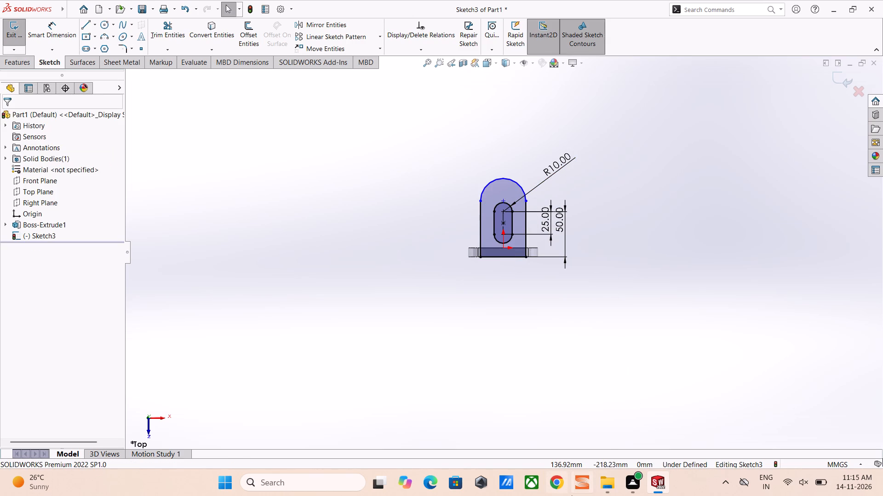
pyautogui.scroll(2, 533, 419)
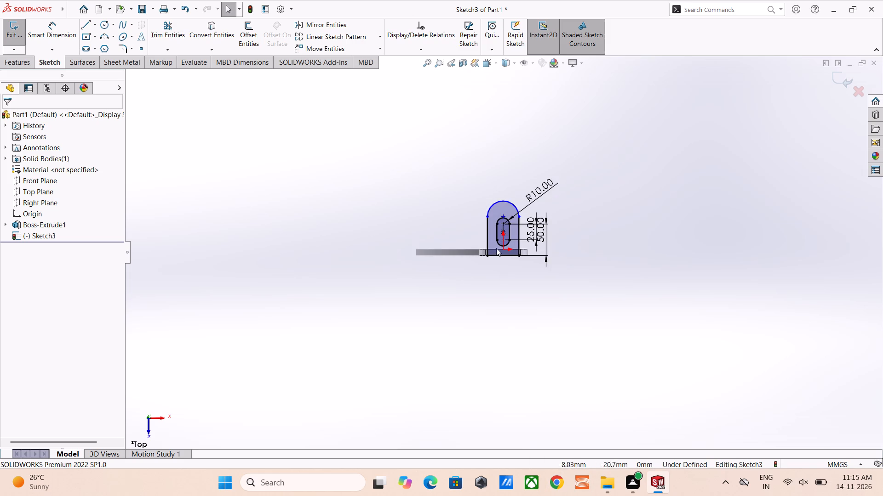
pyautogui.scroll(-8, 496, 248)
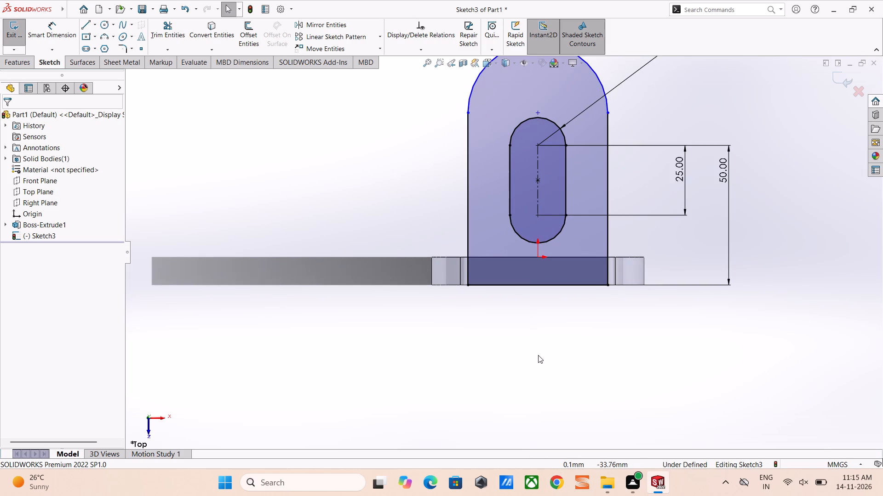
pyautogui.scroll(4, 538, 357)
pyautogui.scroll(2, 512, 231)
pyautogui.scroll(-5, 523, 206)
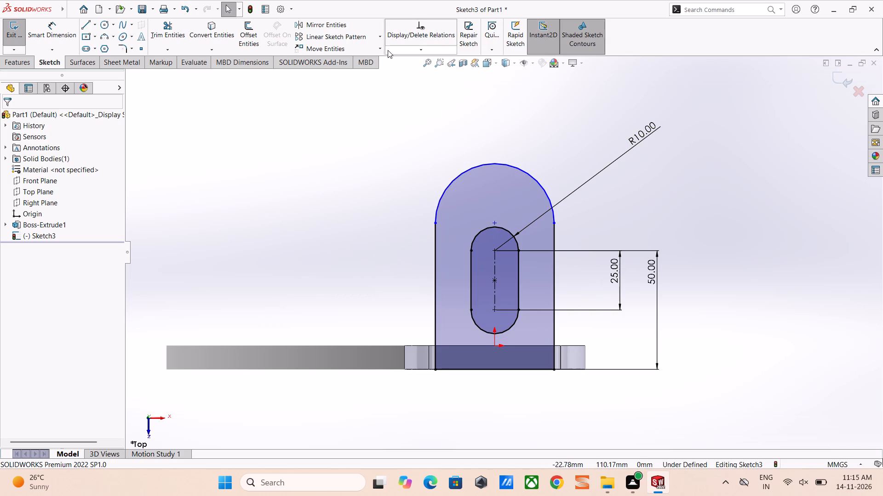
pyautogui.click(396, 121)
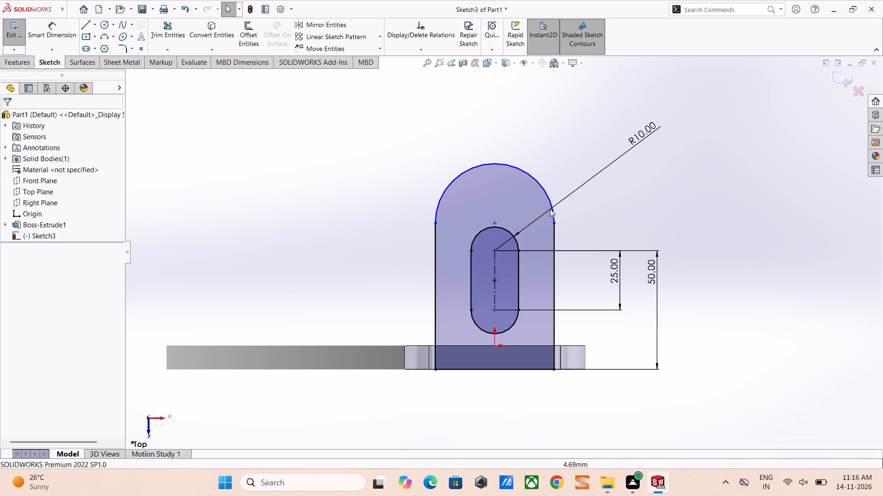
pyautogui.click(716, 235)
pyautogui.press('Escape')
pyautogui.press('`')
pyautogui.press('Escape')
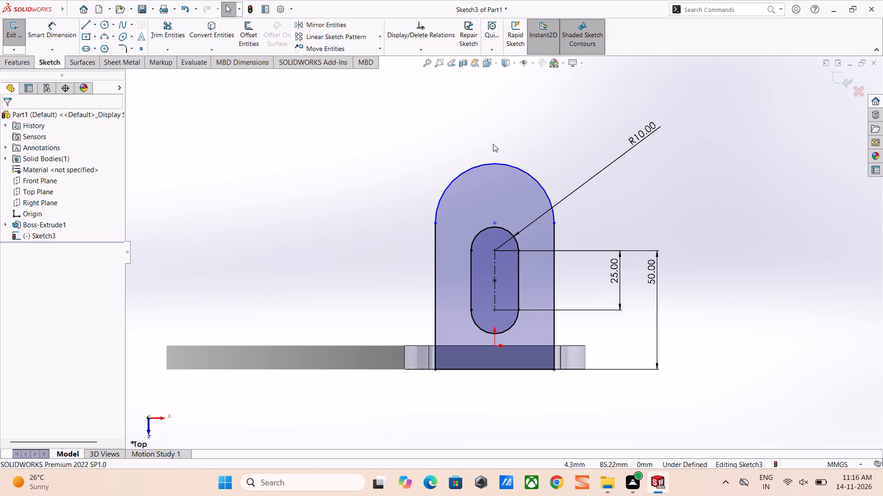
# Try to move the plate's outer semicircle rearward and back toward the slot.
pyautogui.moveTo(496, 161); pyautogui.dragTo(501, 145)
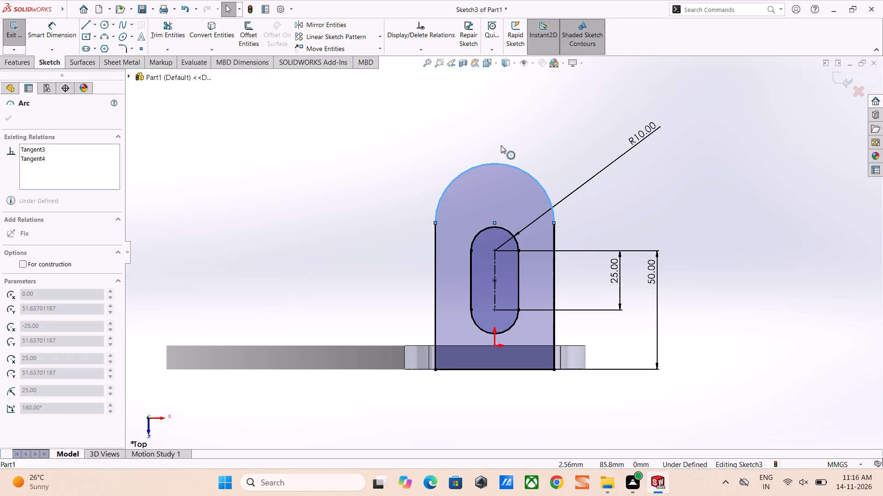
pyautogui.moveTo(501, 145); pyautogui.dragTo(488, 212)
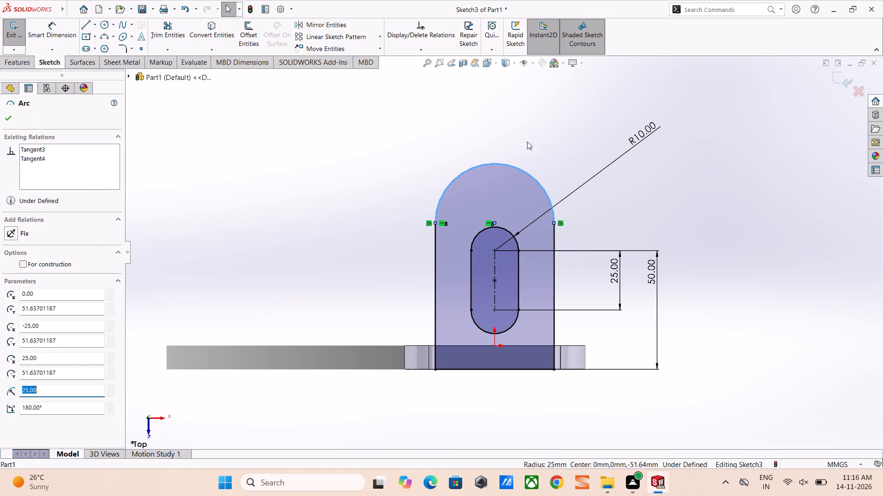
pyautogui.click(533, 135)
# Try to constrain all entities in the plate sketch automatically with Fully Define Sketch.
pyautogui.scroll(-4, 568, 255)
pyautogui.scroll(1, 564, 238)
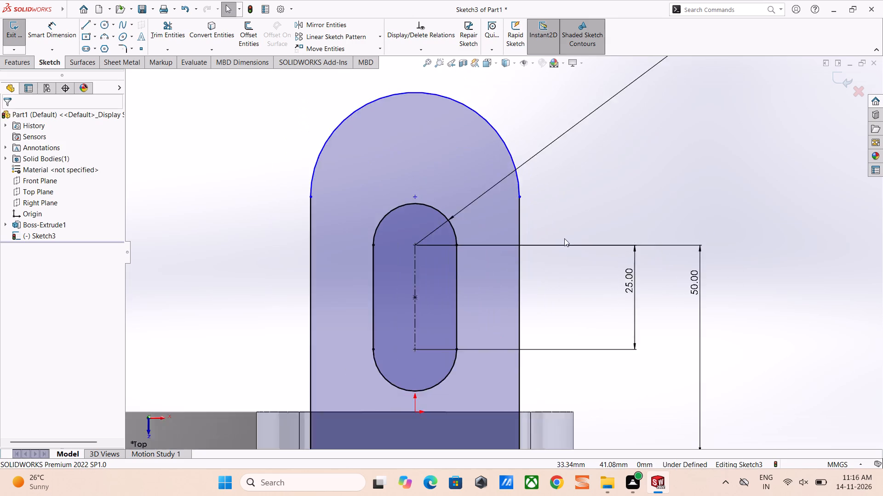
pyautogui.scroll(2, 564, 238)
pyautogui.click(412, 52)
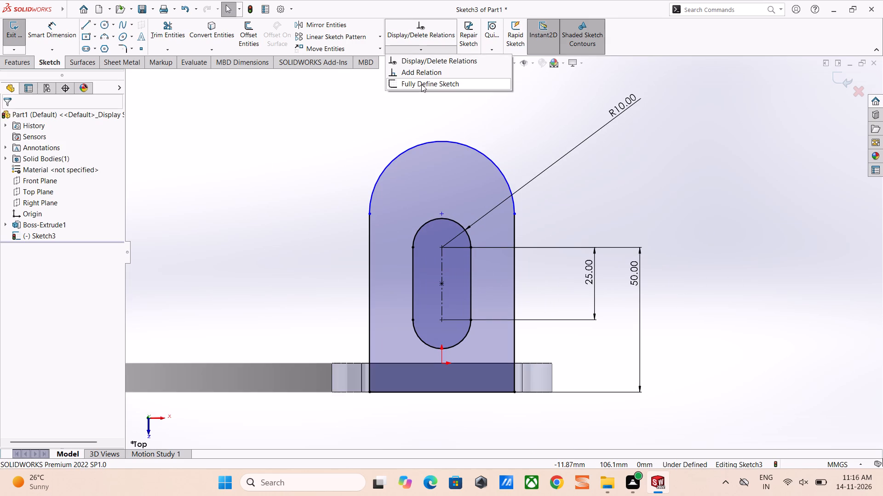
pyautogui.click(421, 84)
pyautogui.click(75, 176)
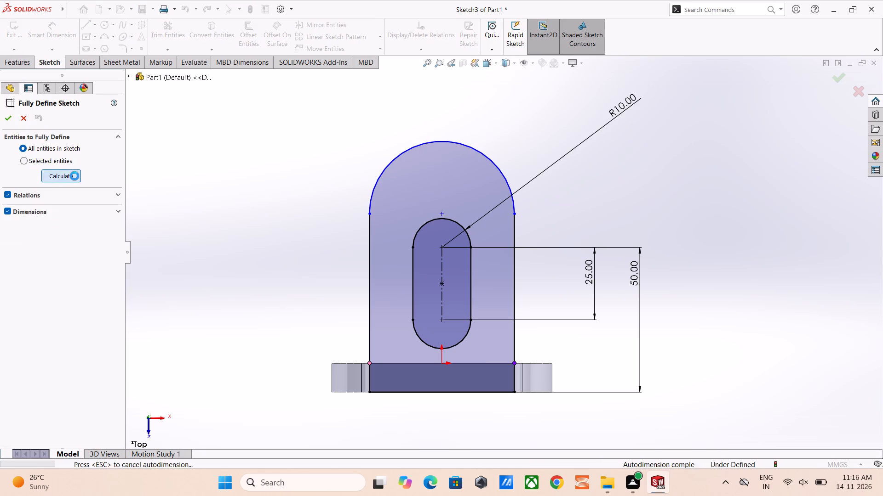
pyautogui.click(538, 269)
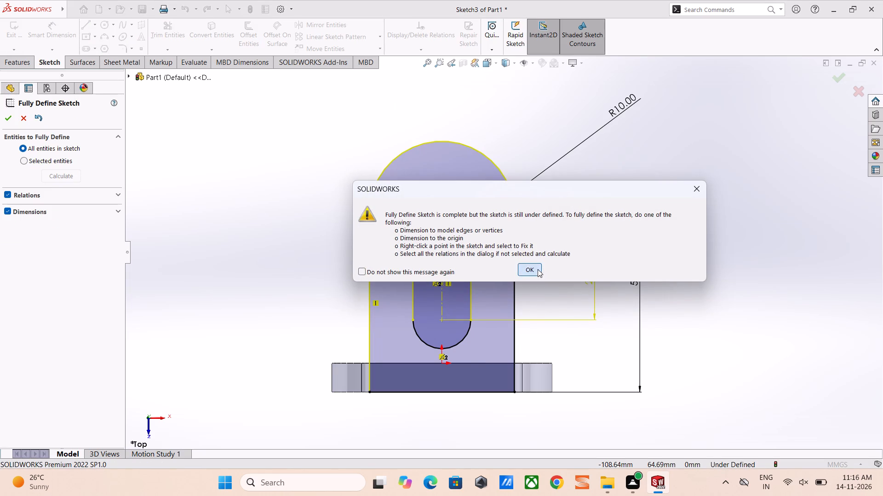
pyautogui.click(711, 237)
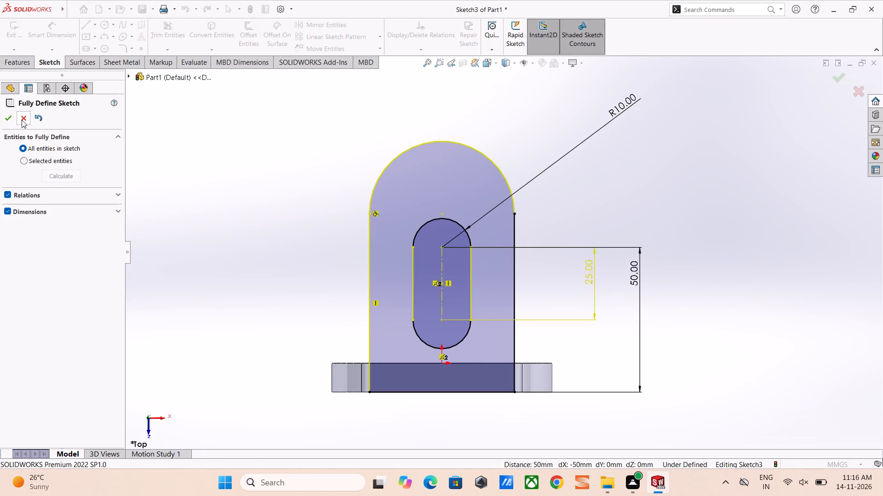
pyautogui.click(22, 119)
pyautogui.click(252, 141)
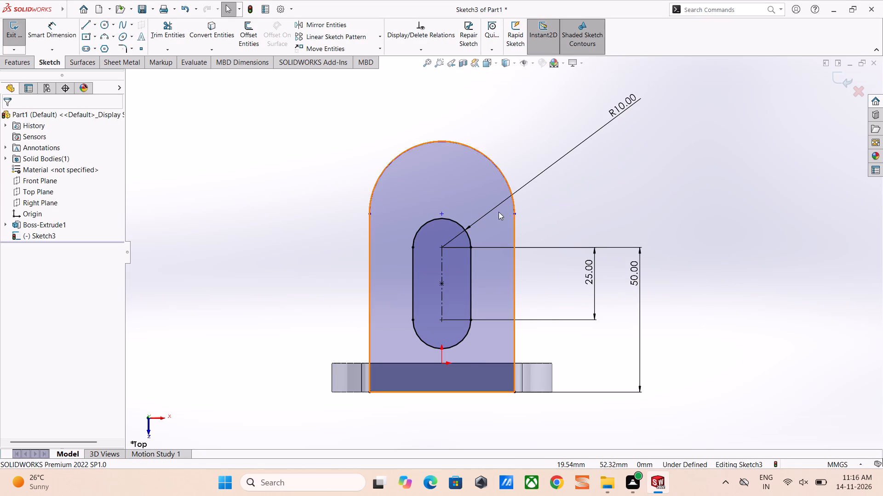
# Examine the slotted plate sketch from an angle against the ring profile and again normal to the sketch.
pyautogui.scroll(-3, 499, 212)
pyautogui.scroll(2, 495, 220)
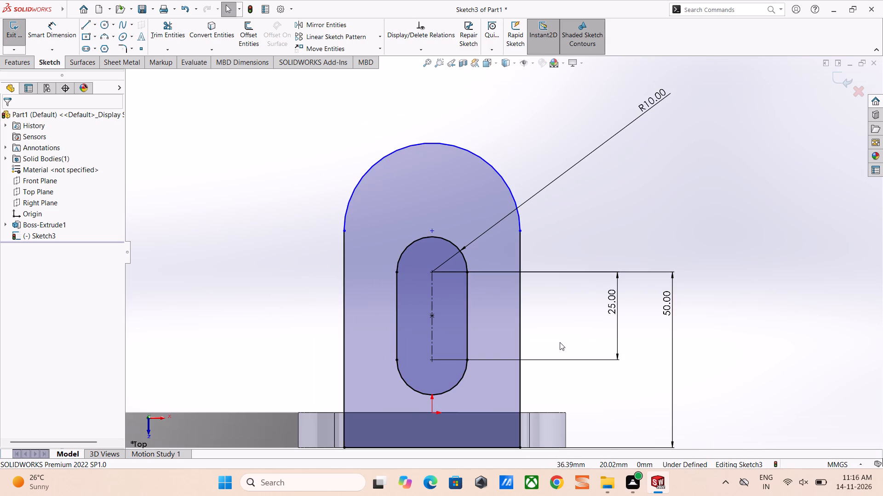
pyautogui.scroll(3, 560, 342)
pyautogui.scroll(-3, 450, 310)
pyautogui.moveTo(446, 316); pyautogui.dragTo(510, 327, button='middle')
pyautogui.scroll(3, 510, 327)
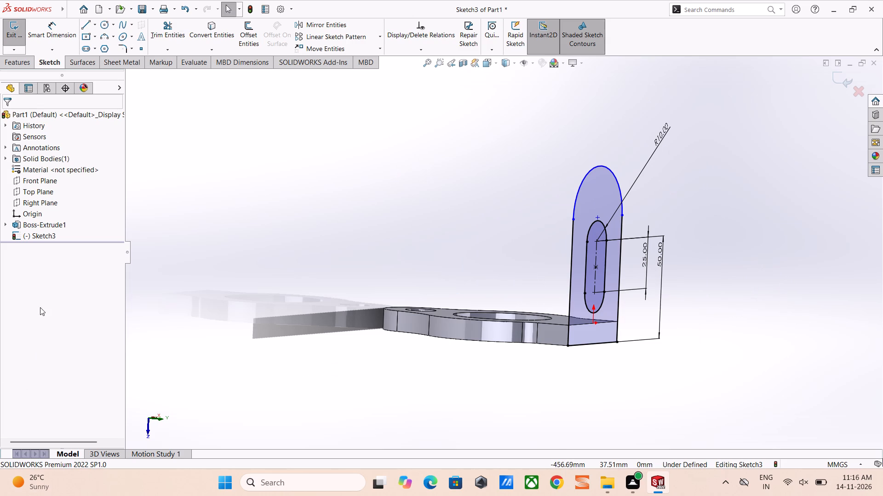
pyautogui.click(62, 233)
pyautogui.click(56, 237)
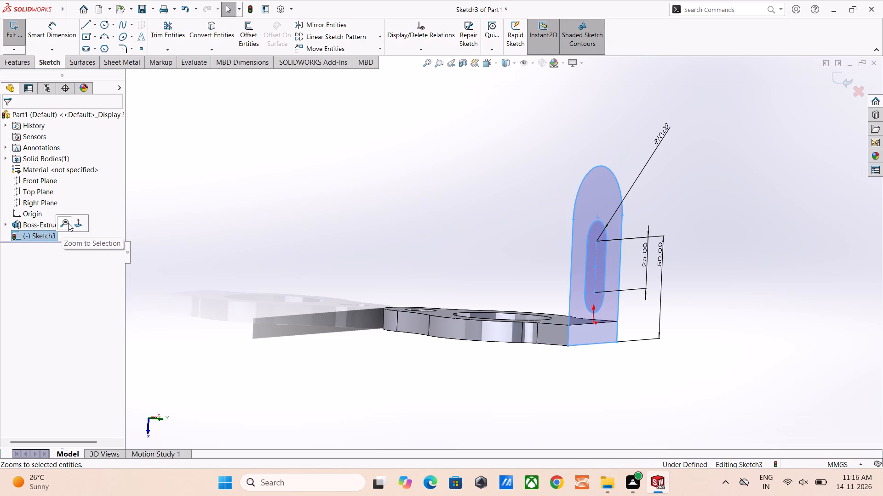
pyautogui.click(78, 220)
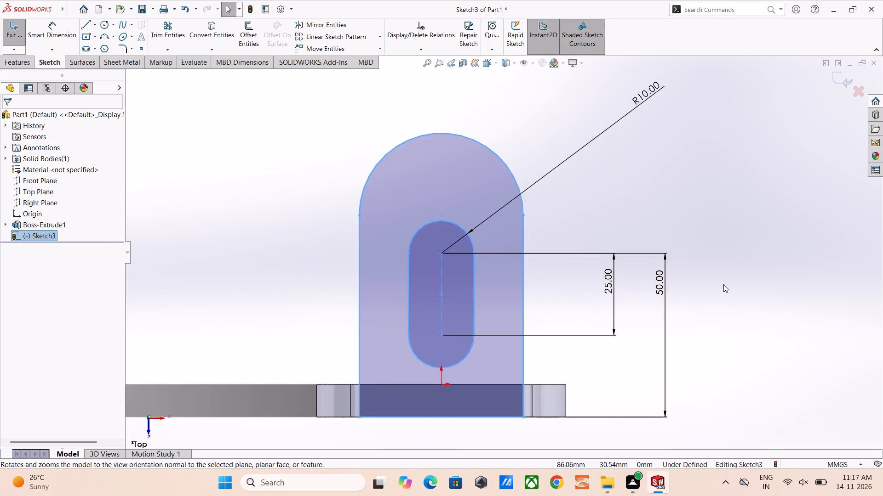
pyautogui.click(719, 257)
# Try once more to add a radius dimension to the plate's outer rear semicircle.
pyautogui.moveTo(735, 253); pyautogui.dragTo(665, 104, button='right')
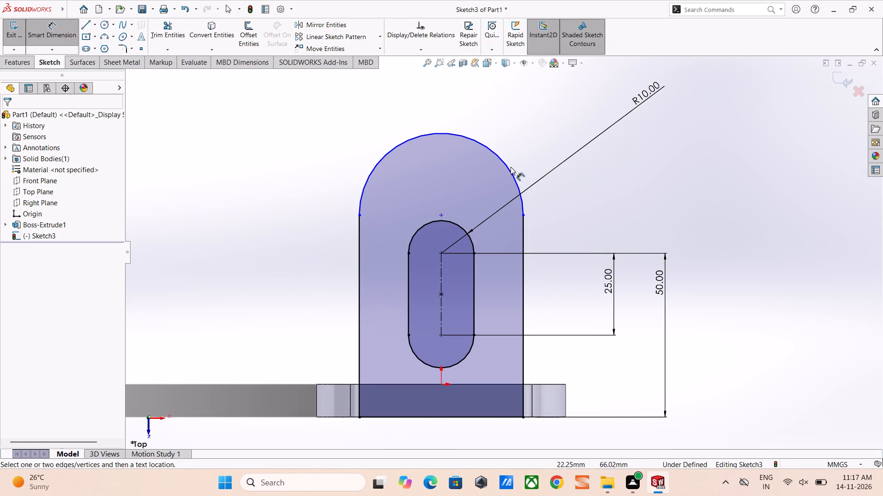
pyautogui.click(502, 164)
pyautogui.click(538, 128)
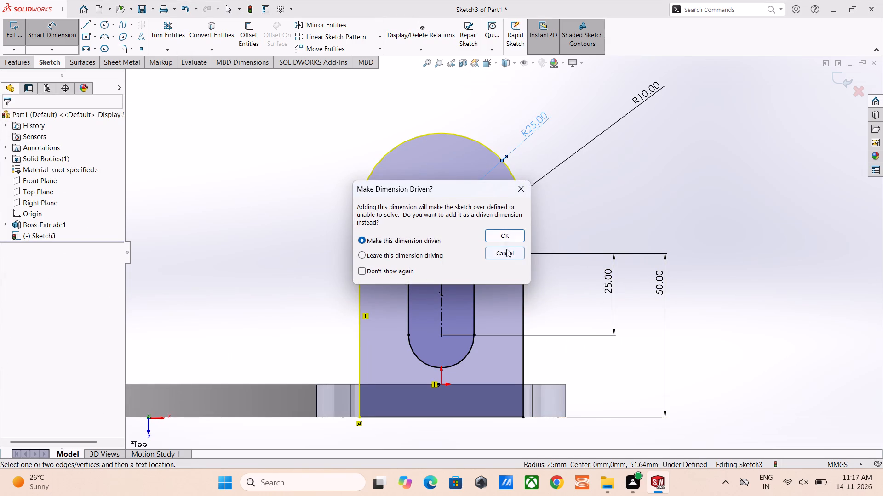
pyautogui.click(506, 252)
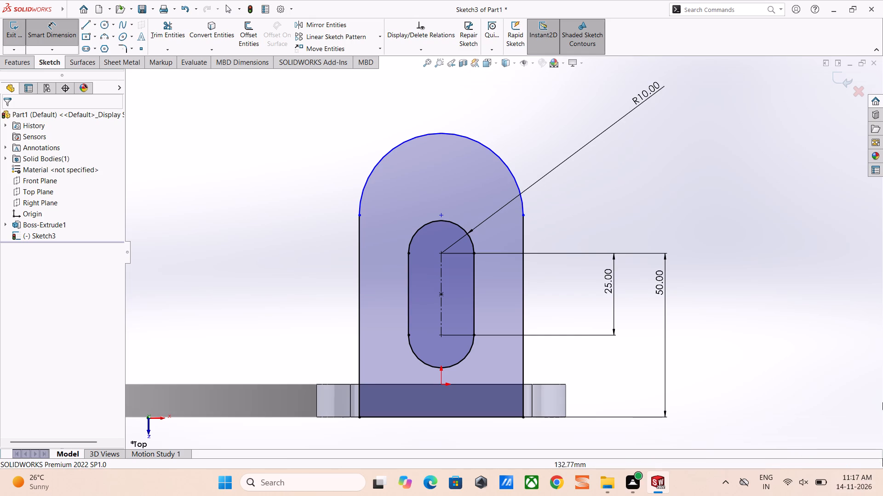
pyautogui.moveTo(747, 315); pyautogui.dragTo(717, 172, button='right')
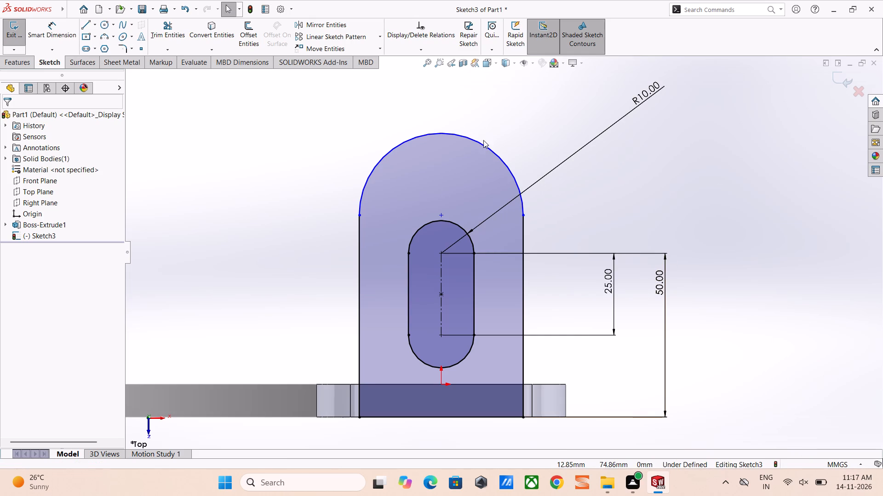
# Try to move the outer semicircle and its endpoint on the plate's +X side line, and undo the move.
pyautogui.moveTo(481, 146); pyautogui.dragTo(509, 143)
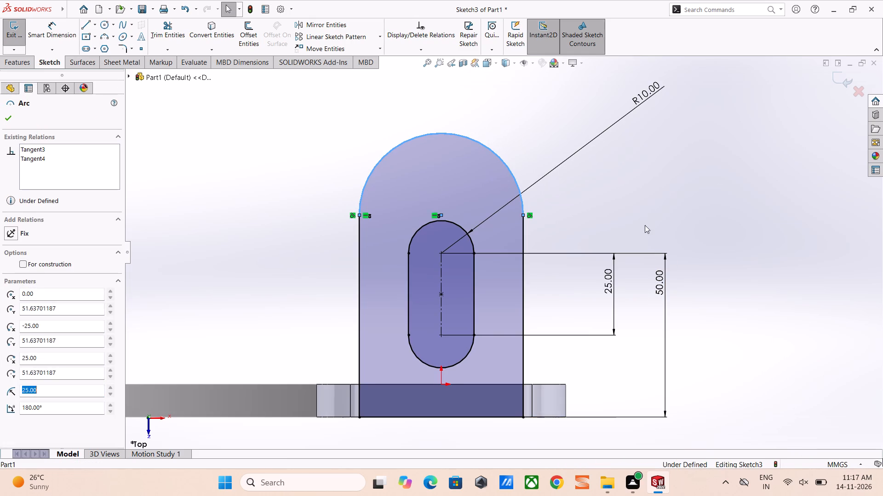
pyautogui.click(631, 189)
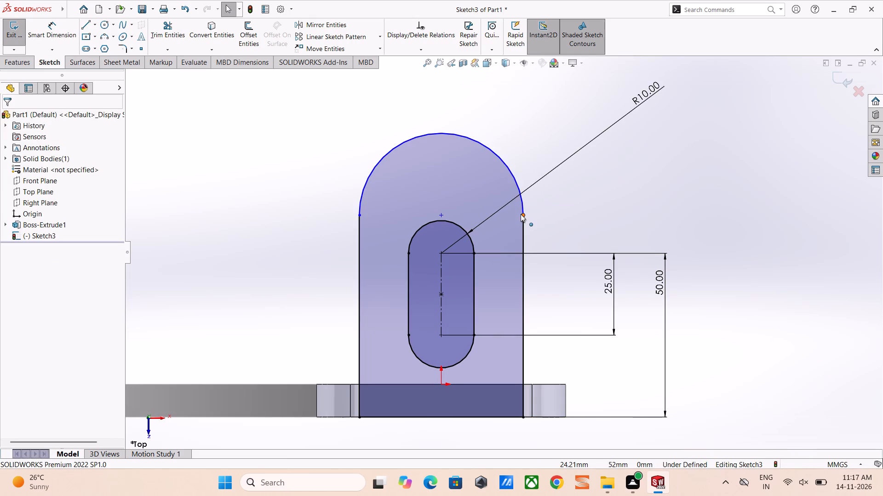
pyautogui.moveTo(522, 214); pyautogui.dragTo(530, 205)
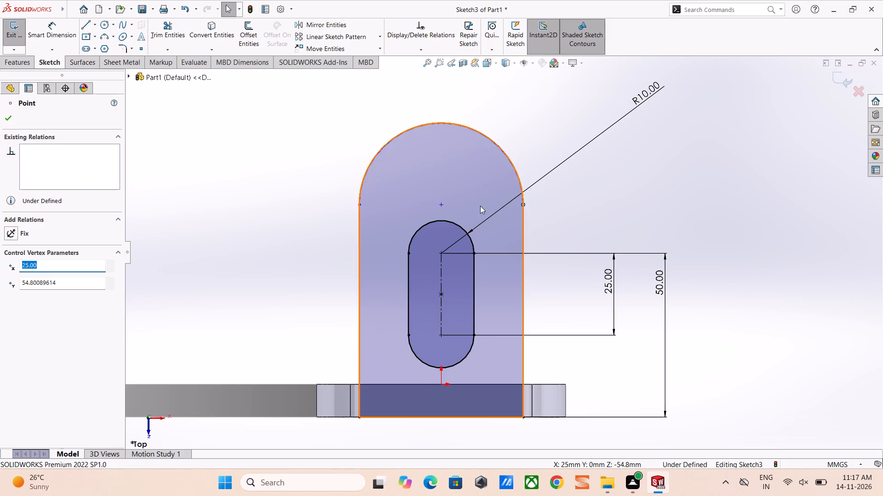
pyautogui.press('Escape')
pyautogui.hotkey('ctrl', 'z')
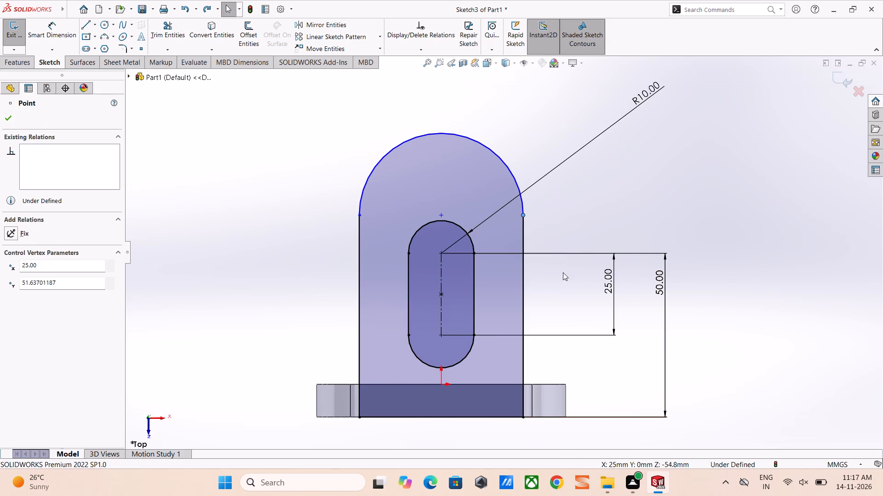
# Set the radius of the inner slot's rounded end to 7 mm.
pyautogui.moveTo(746, 298); pyautogui.dragTo(710, 141, button='right')
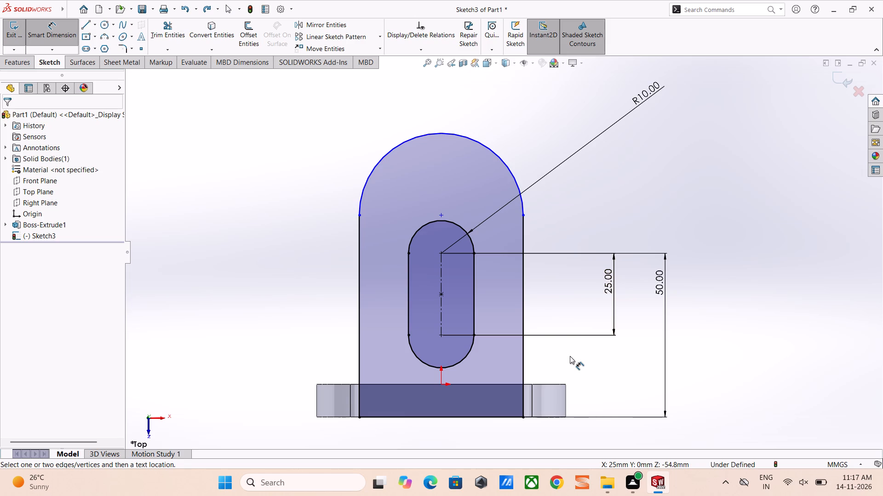
pyautogui.moveTo(649, 93); pyautogui.dragTo(644, 96)
pyautogui.click(644, 96)
pyautogui.click(644, 96)
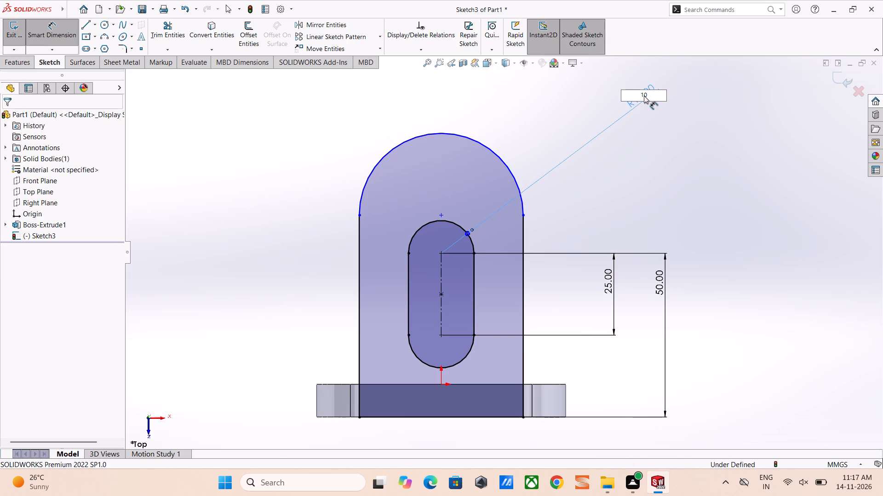
pyautogui.hotkey('ctrl', 'a')
pyautogui.press('7')
pyautogui.press('Return')
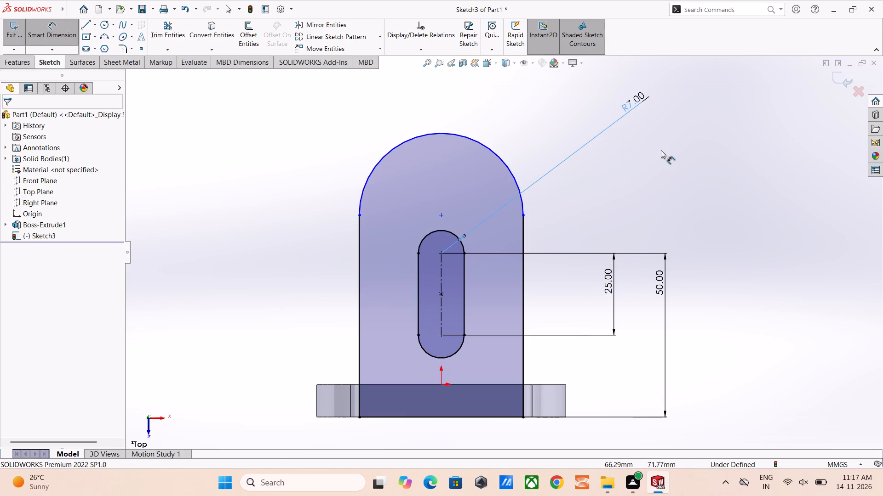
pyautogui.click(661, 150)
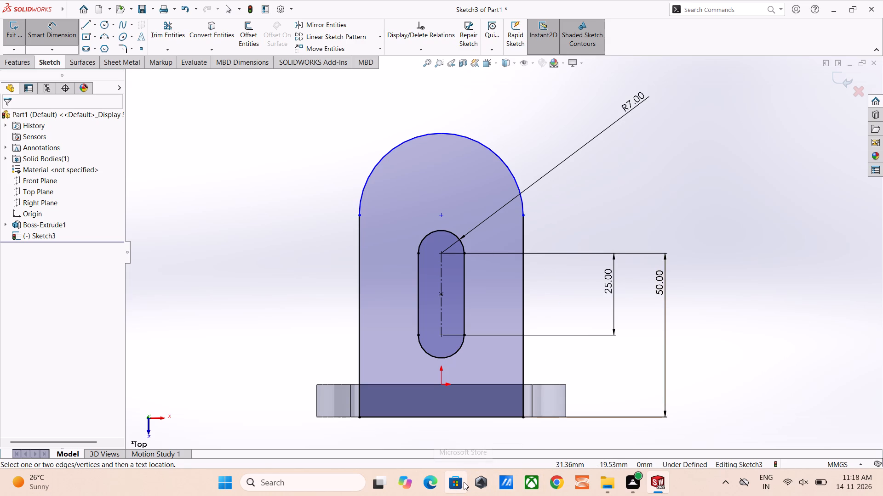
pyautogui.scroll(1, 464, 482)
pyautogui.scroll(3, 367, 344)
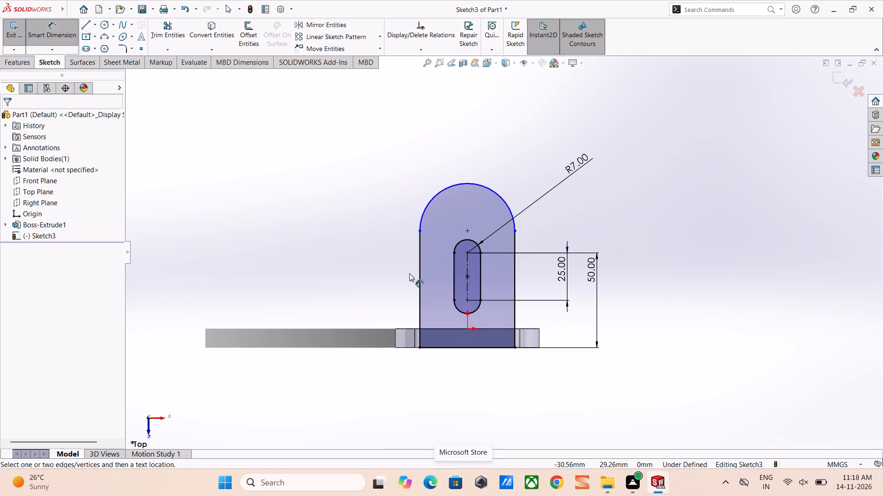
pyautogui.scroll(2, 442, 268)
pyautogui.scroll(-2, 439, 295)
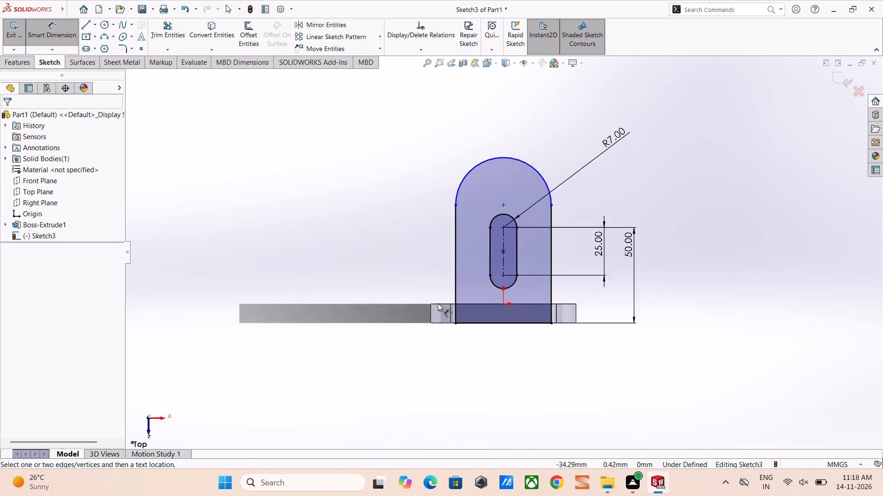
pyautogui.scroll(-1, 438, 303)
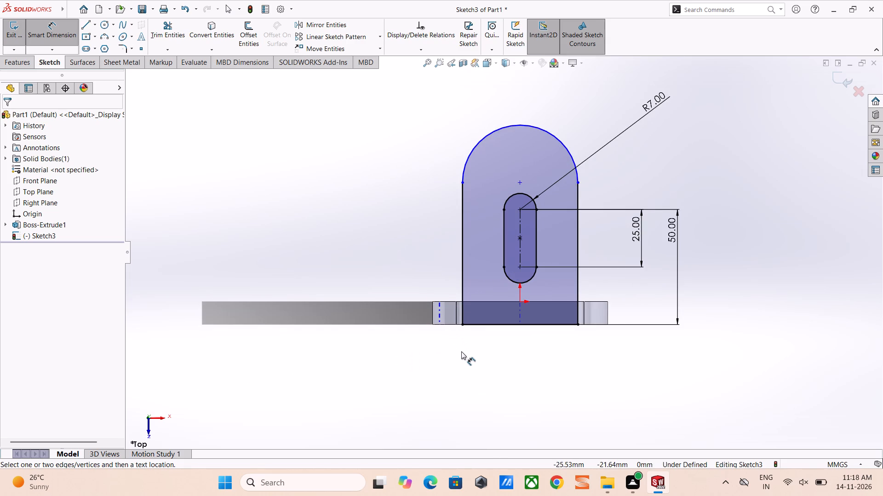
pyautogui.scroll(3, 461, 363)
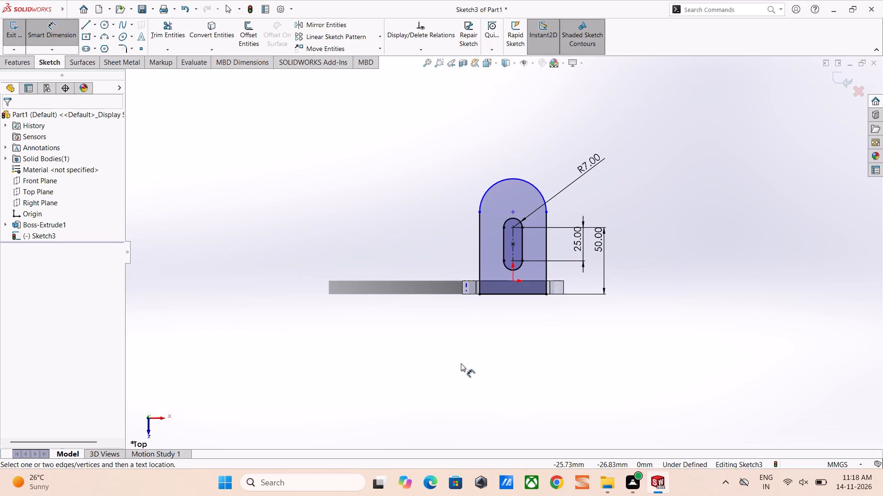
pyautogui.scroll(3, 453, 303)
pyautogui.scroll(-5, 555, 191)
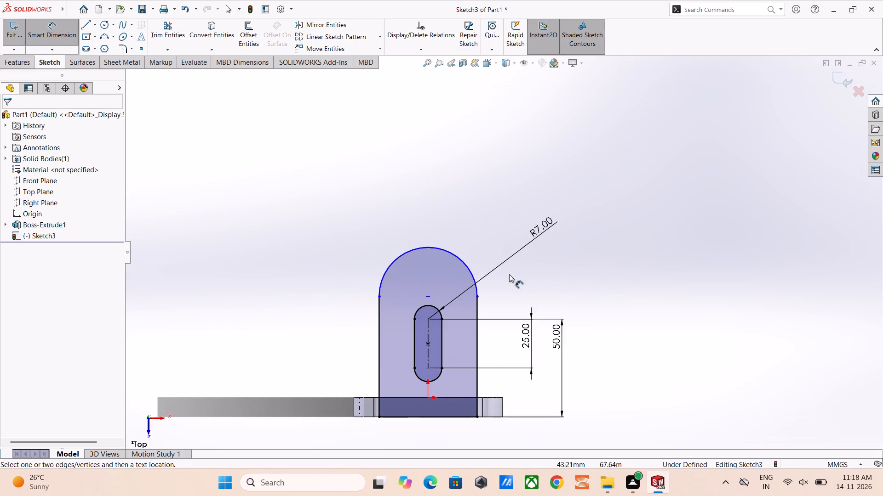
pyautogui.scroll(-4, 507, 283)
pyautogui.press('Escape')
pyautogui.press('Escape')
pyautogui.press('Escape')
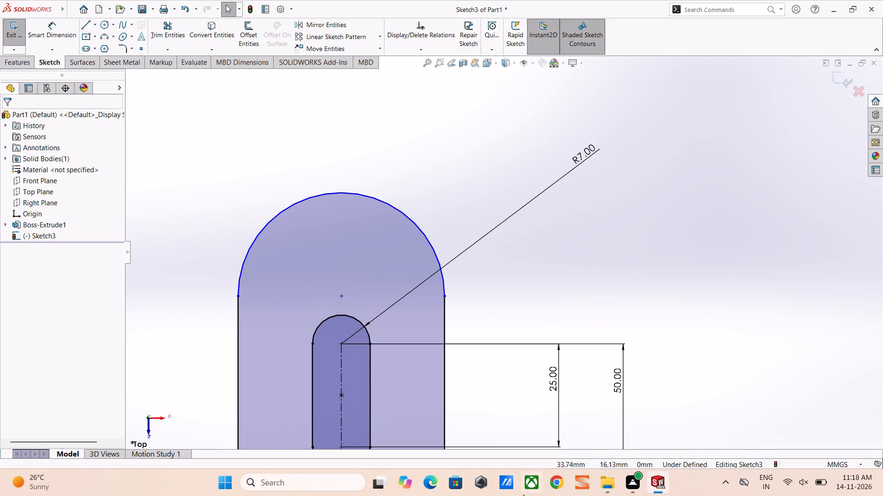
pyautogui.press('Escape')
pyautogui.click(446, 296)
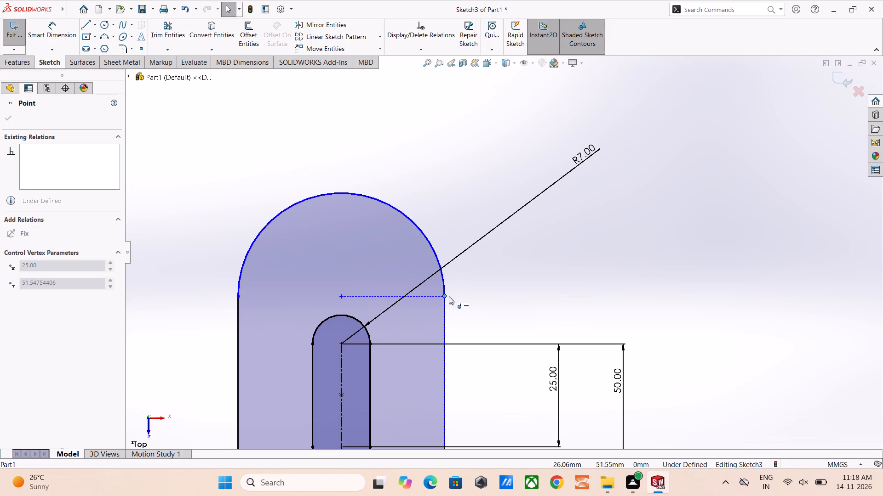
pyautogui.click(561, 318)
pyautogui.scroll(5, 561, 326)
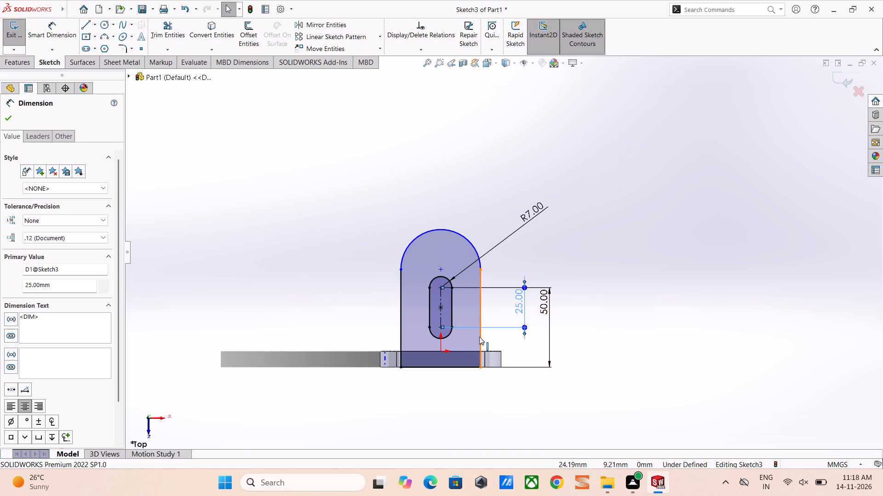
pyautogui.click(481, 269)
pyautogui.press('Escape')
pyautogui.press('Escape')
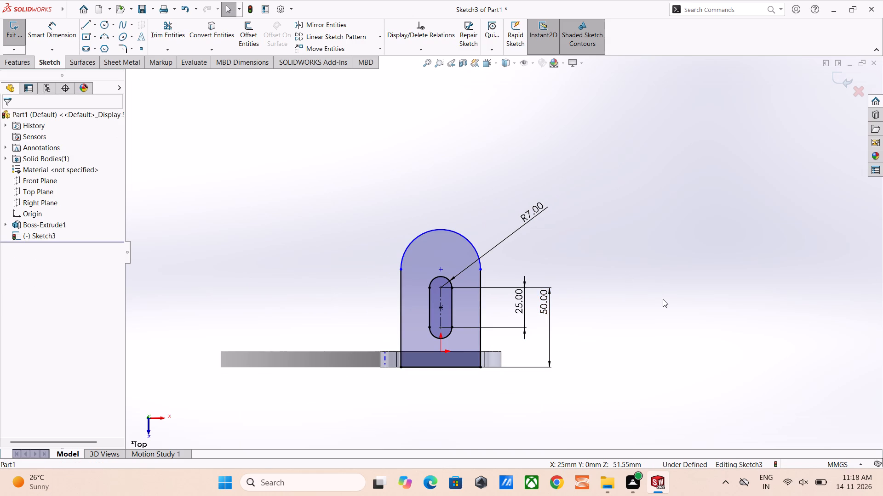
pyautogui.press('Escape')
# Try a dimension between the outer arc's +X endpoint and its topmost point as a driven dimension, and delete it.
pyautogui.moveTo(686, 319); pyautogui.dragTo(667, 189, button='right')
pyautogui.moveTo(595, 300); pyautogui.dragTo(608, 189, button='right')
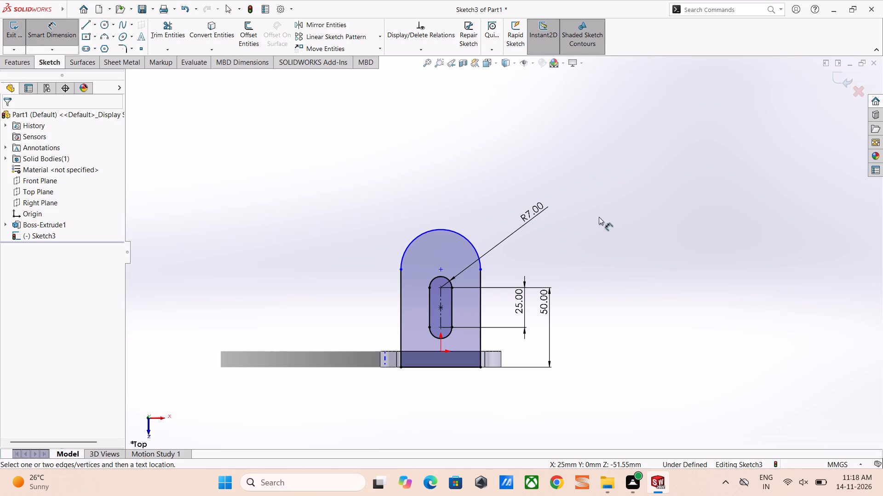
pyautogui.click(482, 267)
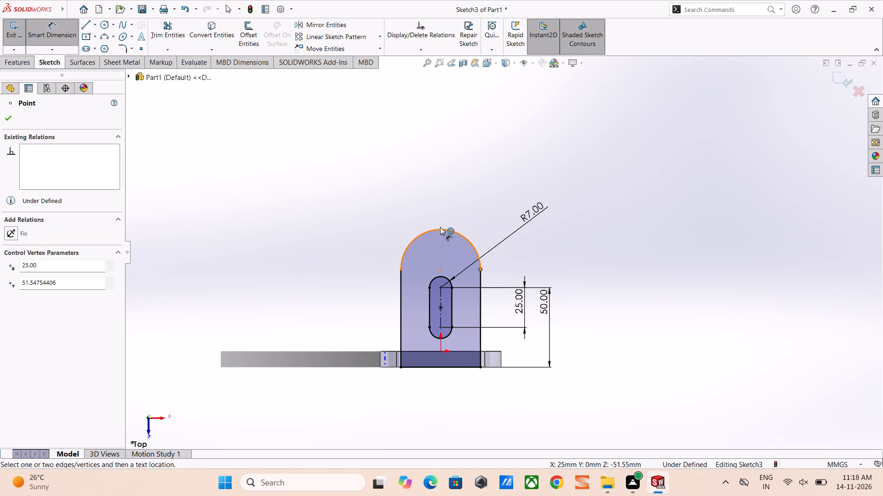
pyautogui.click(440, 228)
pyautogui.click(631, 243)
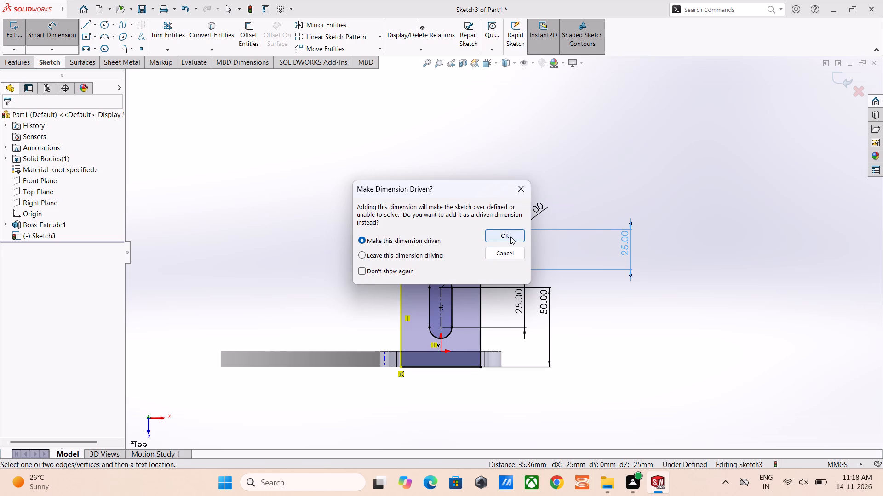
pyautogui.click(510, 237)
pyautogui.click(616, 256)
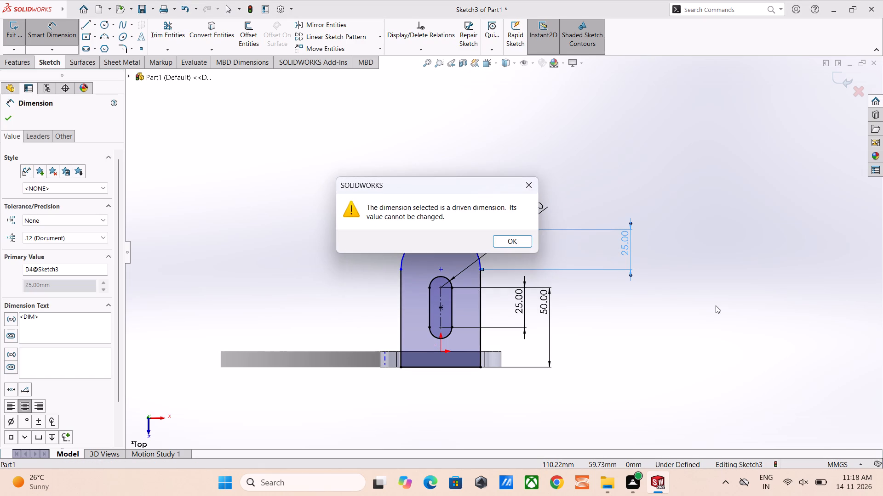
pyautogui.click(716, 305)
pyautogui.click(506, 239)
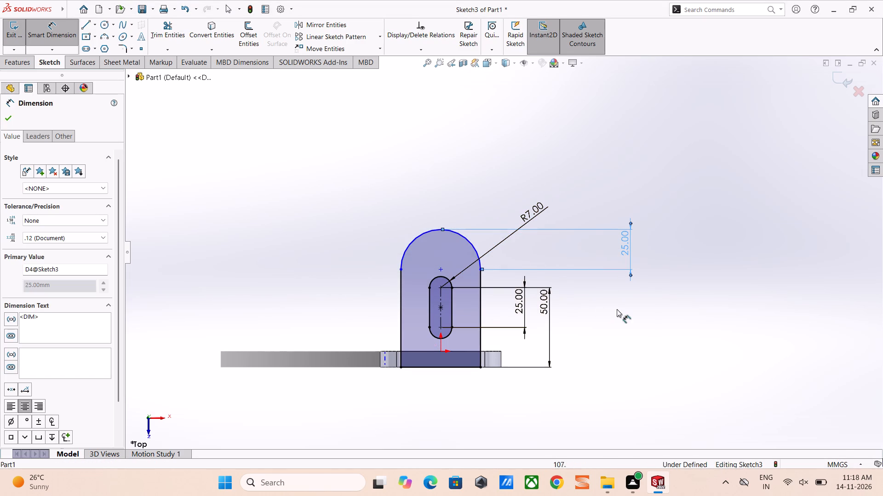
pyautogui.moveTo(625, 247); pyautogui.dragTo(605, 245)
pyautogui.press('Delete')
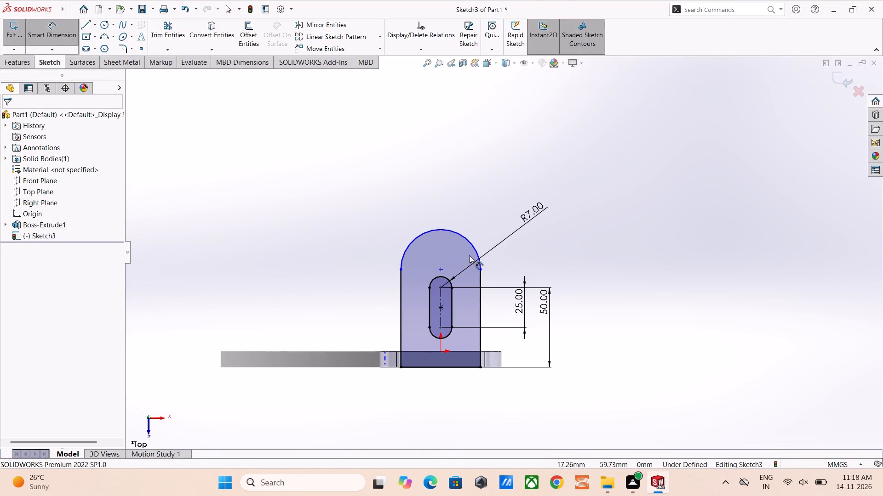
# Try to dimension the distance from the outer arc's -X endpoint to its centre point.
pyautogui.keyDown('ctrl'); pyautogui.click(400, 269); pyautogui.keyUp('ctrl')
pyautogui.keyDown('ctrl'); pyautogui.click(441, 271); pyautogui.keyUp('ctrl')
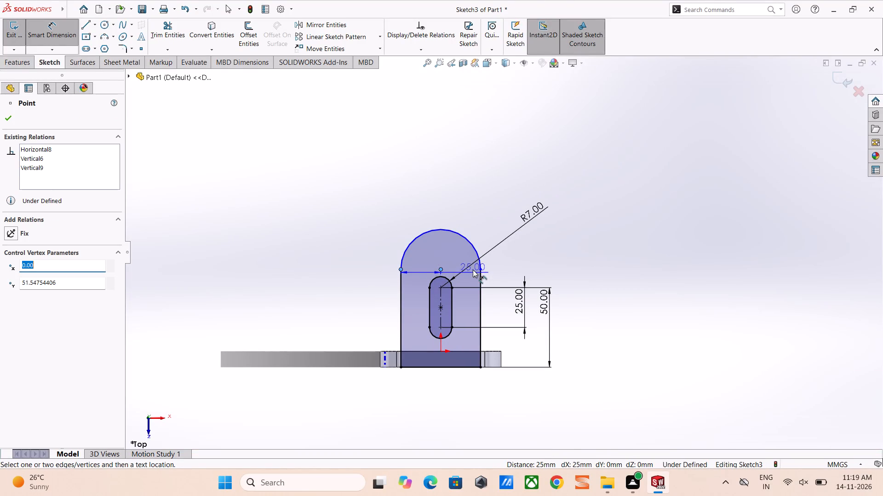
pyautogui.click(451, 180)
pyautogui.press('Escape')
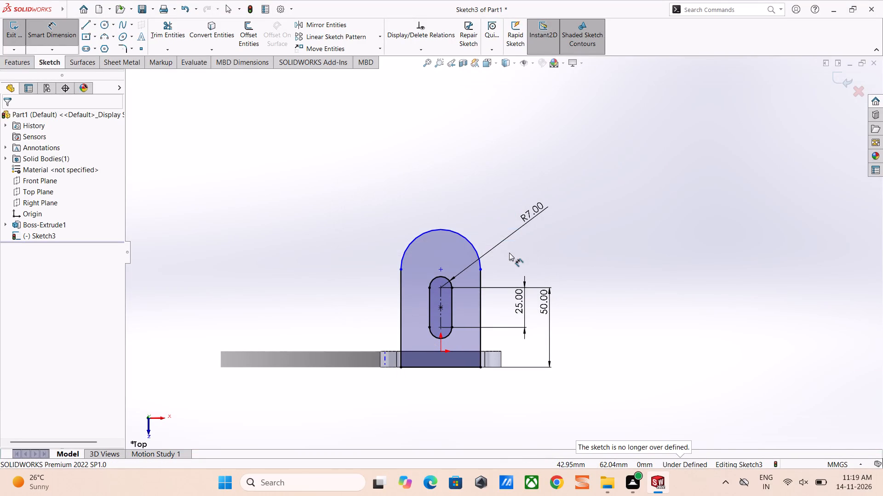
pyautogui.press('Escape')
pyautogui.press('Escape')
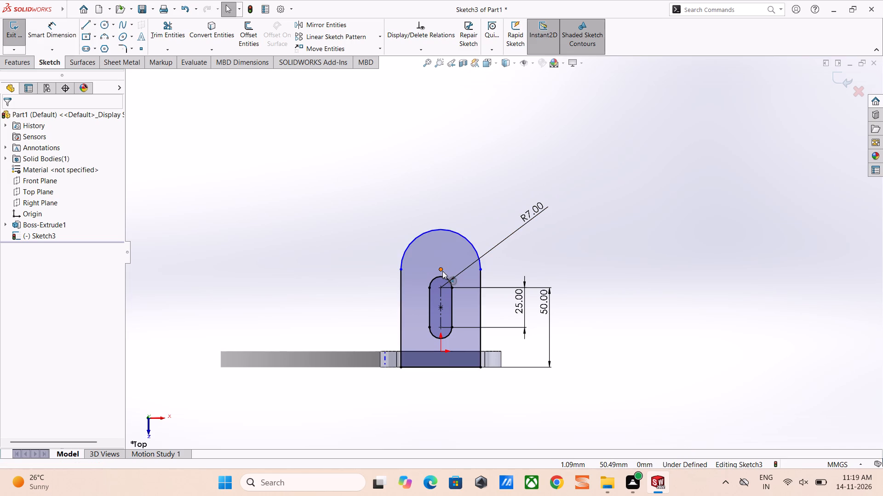
# Delete the horizontal relation between the outer arc's centre point and its -X endpoint.
pyautogui.click(442, 271)
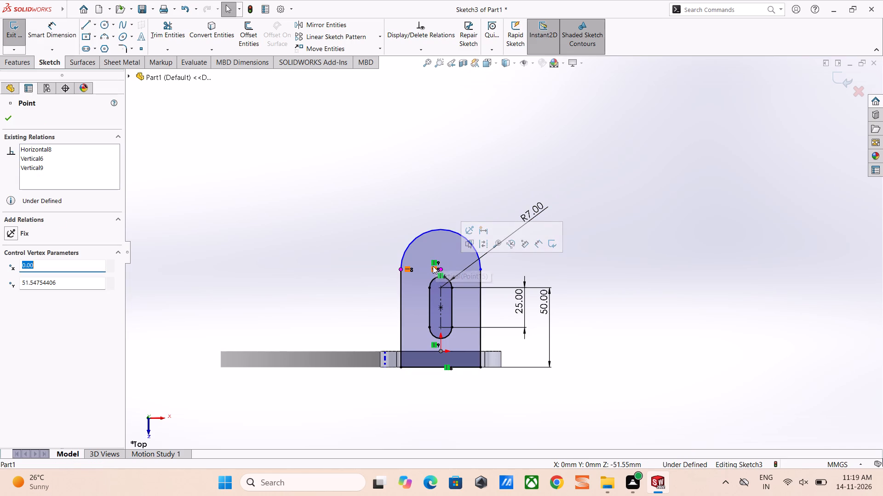
pyautogui.click(433, 269)
pyautogui.rightClick(433, 269)
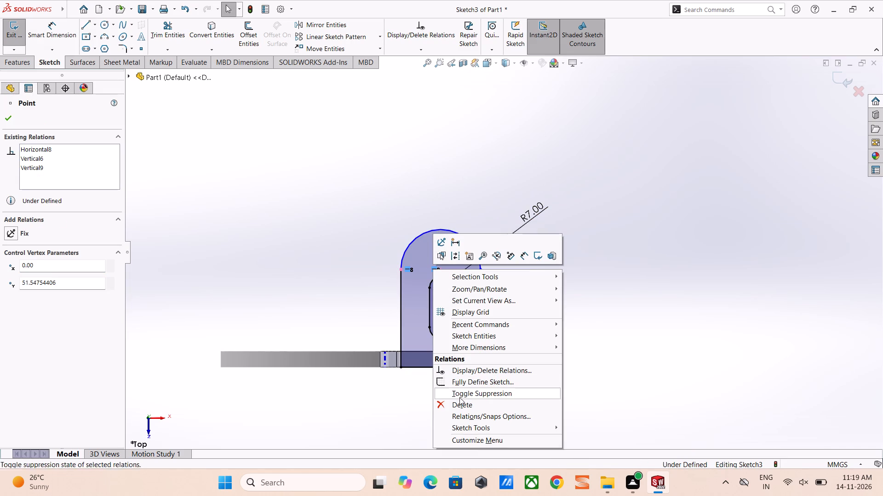
pyautogui.click(458, 407)
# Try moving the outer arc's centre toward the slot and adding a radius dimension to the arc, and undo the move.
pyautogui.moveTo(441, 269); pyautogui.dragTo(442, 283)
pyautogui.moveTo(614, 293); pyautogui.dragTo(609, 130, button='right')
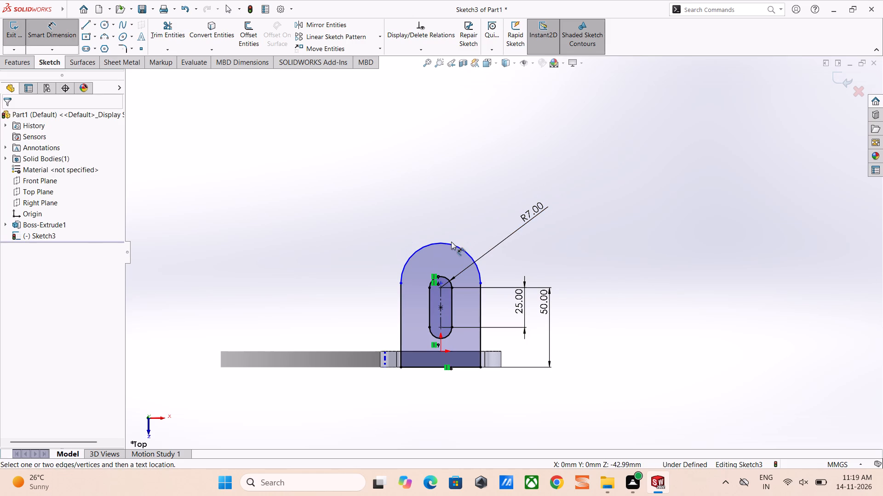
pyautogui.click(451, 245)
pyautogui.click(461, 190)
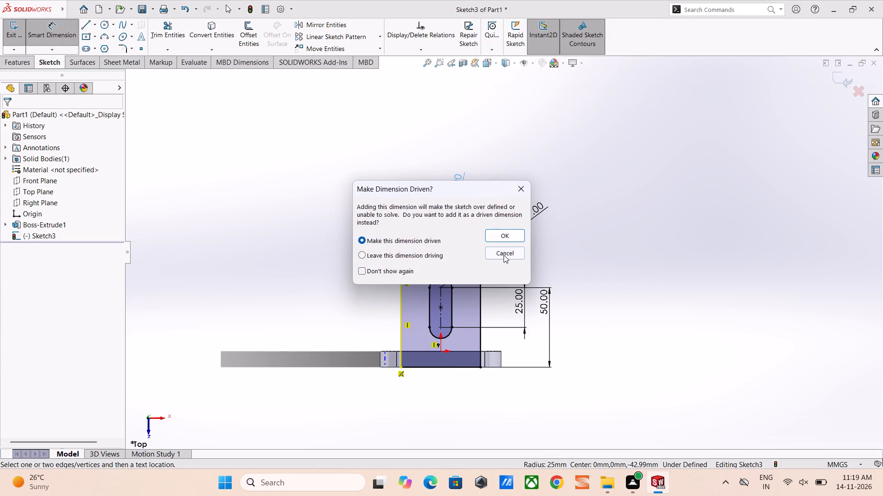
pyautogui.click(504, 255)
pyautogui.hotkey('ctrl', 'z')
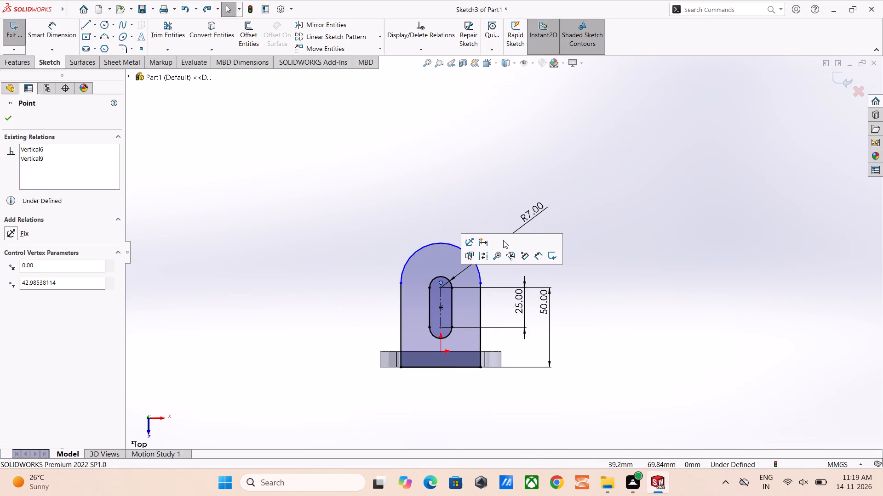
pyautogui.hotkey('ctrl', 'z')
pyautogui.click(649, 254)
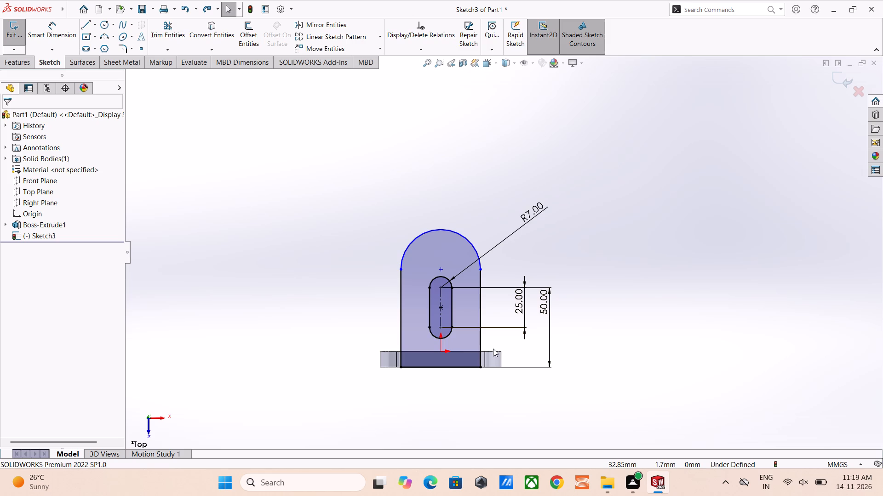
# Examine the slotted plate sketch and ring profile from several angles, ending normal to the sketch.
pyautogui.scroll(3, 494, 349)
pyautogui.moveTo(554, 297); pyautogui.dragTo(535, 377, button='middle')
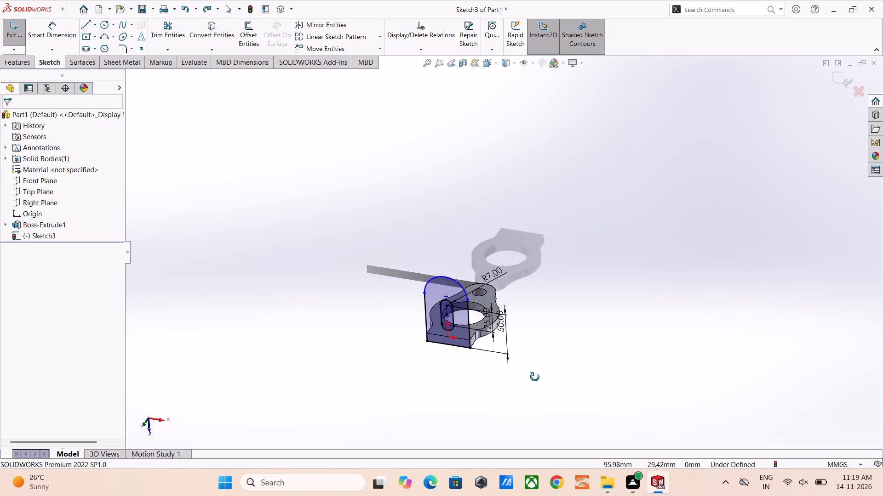
pyautogui.moveTo(535, 377); pyautogui.dragTo(640, 409, button='middle')
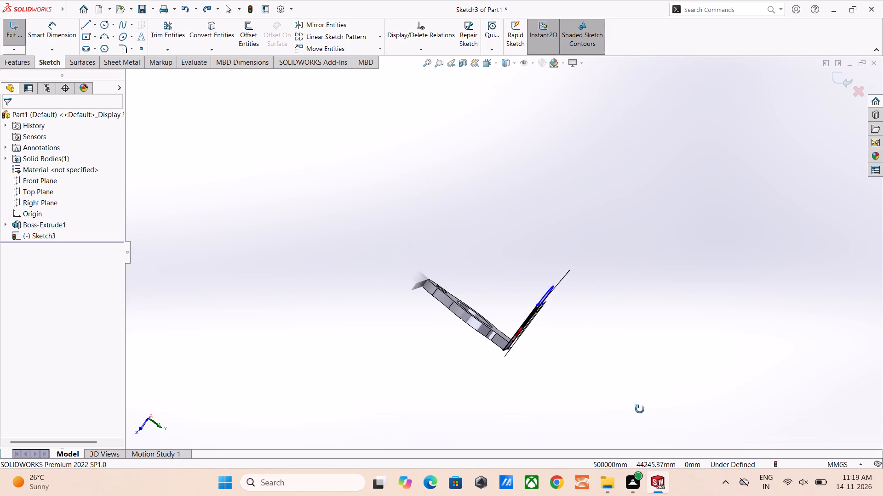
pyautogui.moveTo(591, 346); pyautogui.dragTo(549, 295, button='middle')
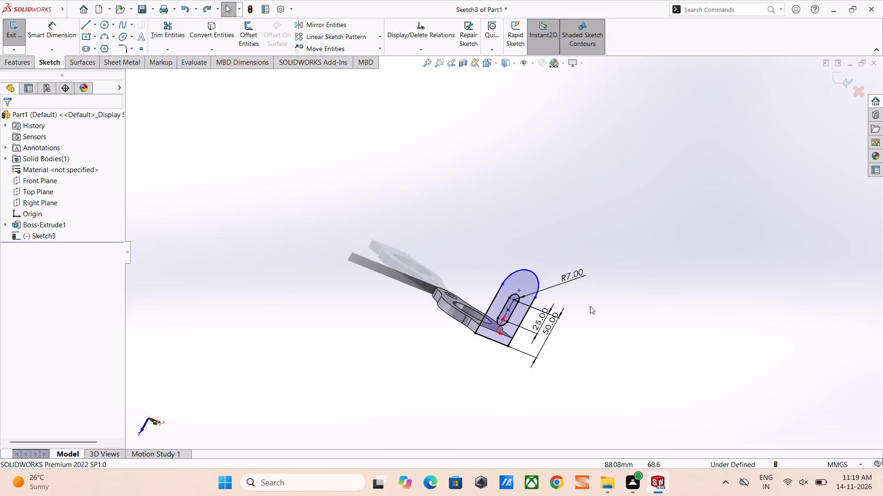
pyautogui.scroll(-1, 594, 308)
pyautogui.moveTo(593, 308); pyautogui.dragTo(574, 282, button='middle')
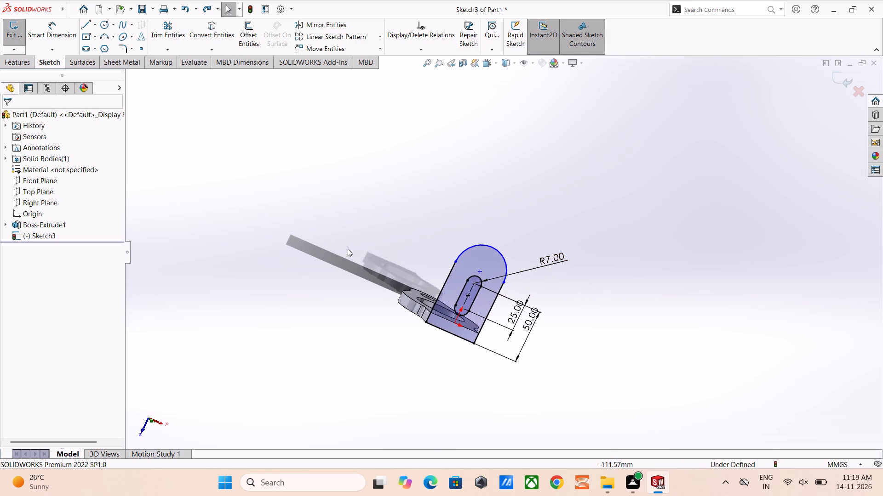
pyautogui.click(39, 234)
pyautogui.rightClick(39, 234)
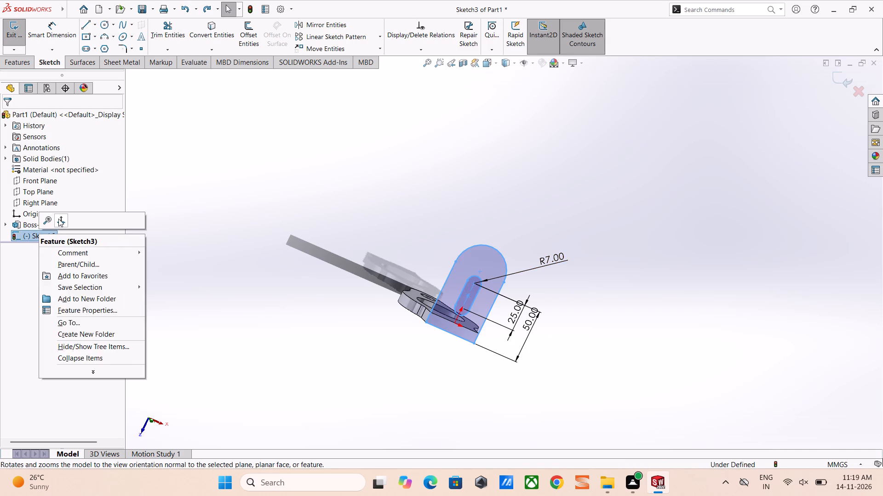
pyautogui.click(59, 219)
# Dimension the distance from the plate's straight base line to the outer arc's centre as 50 mm.
pyautogui.moveTo(728, 227); pyautogui.dragTo(703, 119, button='right')
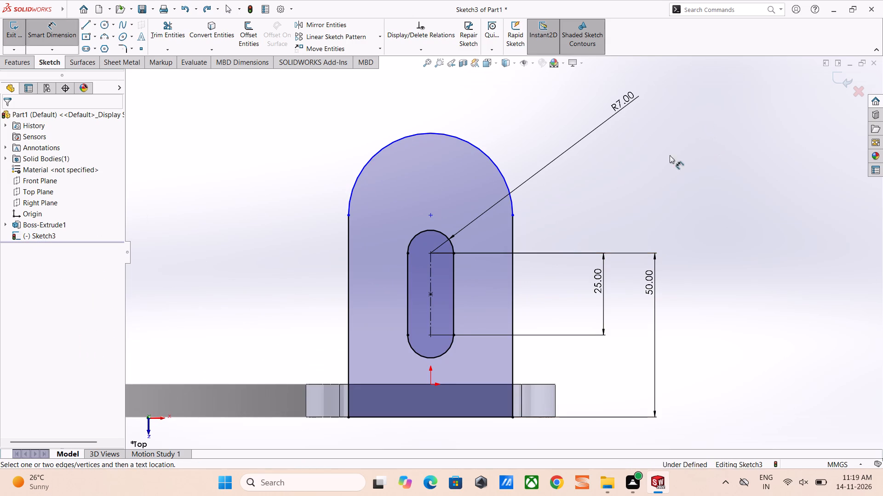
pyautogui.click(420, 419)
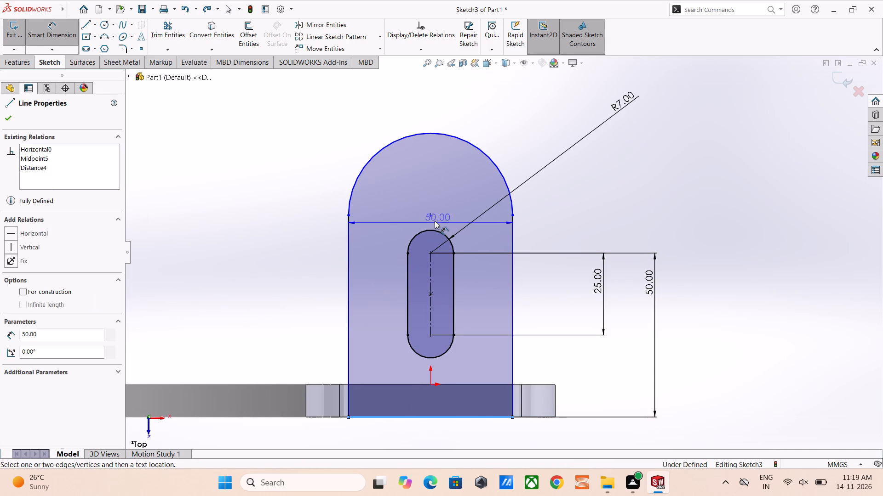
pyautogui.click(432, 217)
pyautogui.click(270, 248)
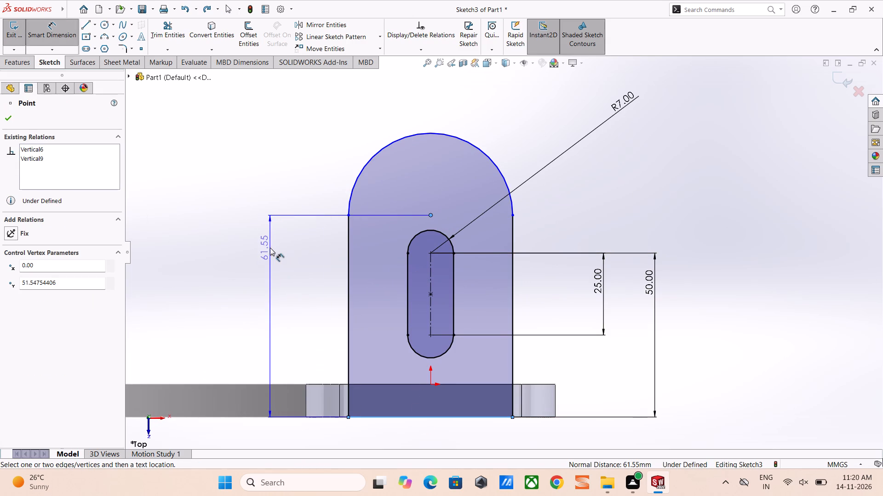
pyautogui.write('50')
pyautogui.press('Return')
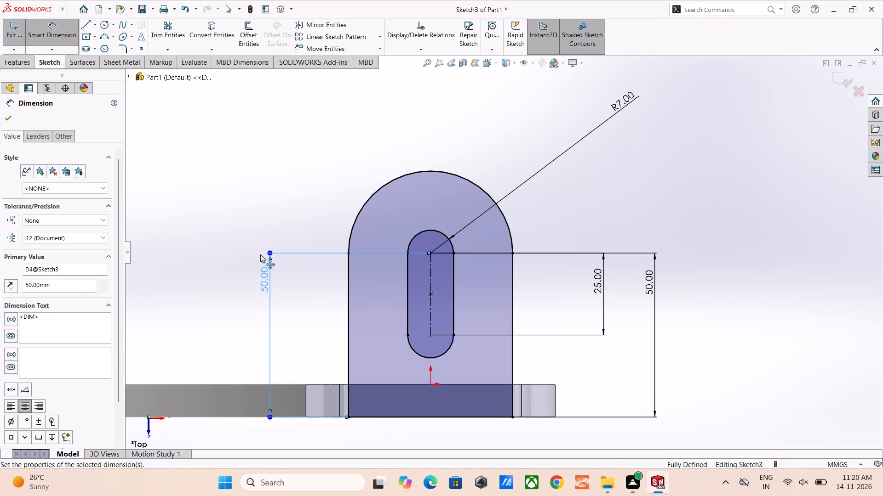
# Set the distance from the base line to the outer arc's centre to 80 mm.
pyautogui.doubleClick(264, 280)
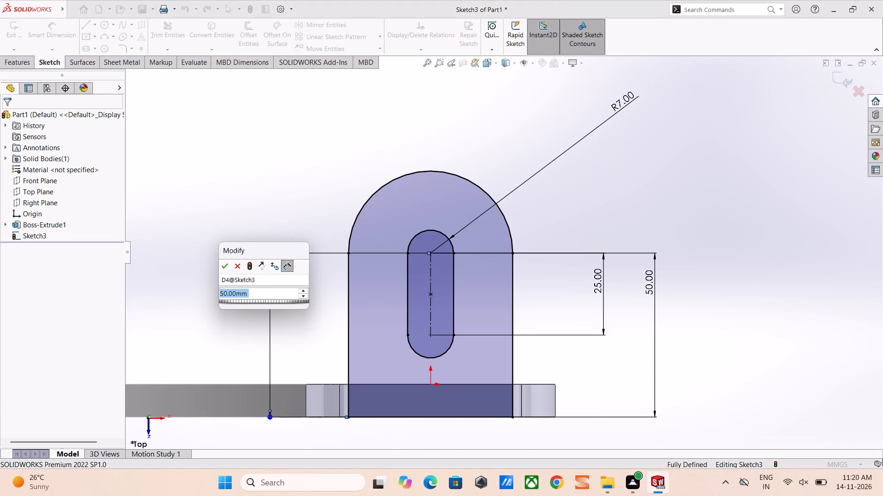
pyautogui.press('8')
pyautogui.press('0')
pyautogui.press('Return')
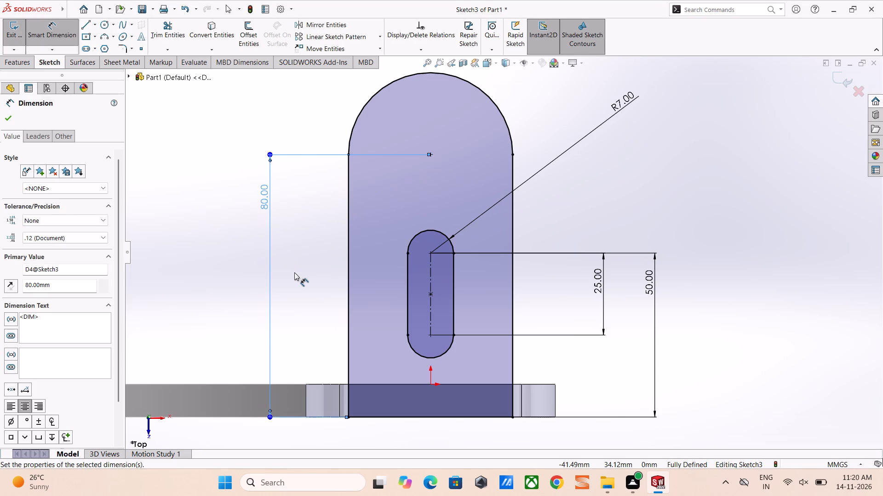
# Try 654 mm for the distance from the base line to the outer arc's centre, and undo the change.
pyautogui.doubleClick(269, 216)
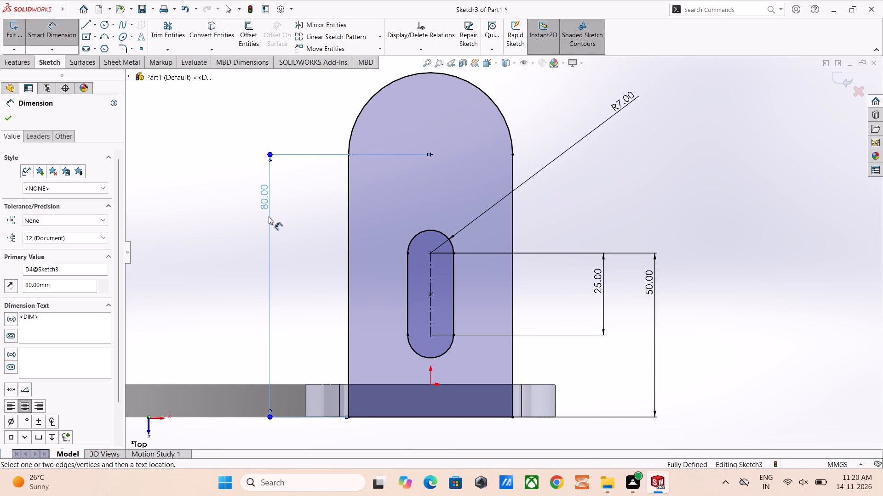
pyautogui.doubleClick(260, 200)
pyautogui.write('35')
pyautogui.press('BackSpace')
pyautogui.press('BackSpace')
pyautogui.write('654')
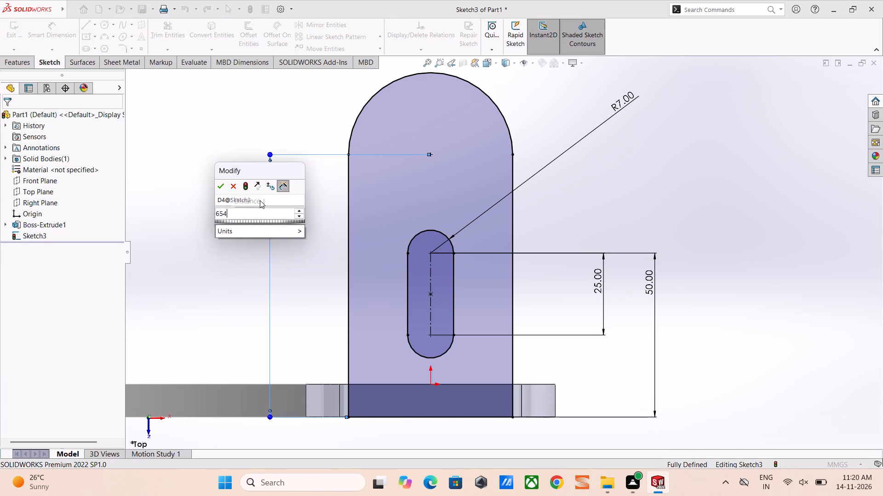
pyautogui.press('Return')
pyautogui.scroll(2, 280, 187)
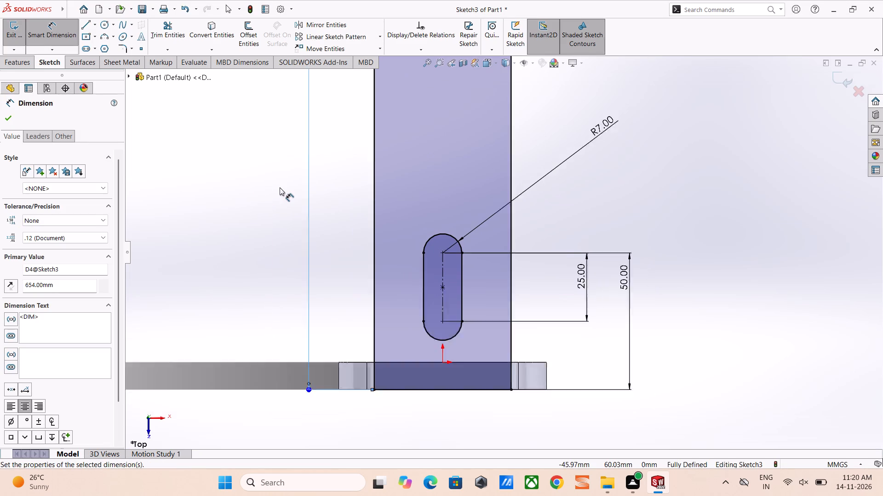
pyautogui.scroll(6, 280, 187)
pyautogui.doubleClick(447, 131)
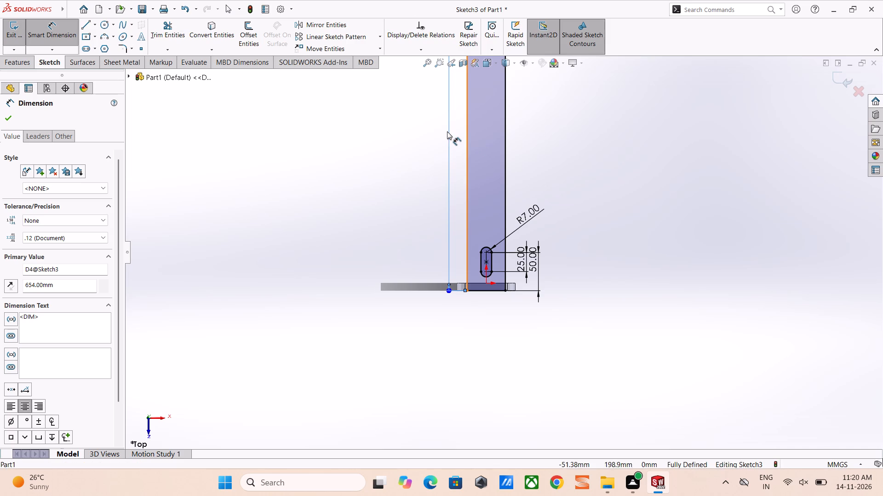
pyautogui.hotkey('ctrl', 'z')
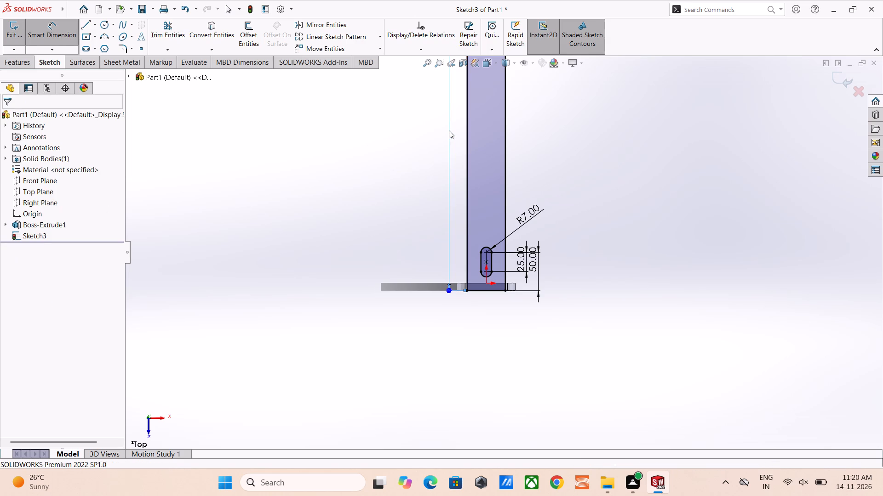
# Set the distance from the base line to the outer arc's centre to 60 mm.
pyautogui.scroll(-6, 466, 206)
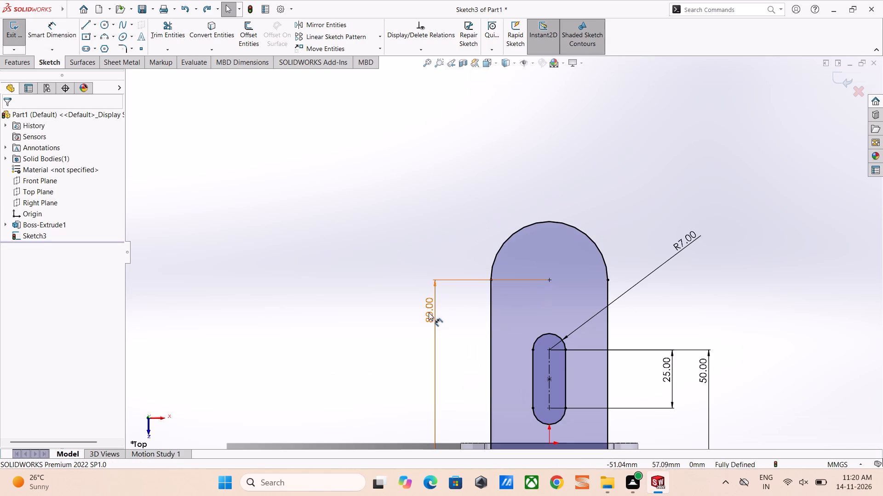
pyautogui.doubleClick(428, 313)
pyautogui.moveTo(441, 312); pyautogui.dragTo(413, 313)
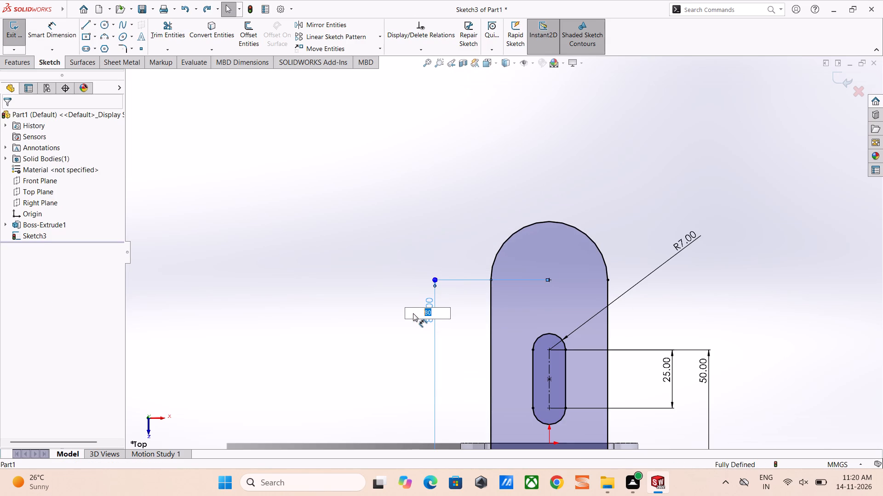
pyautogui.write('60')
pyautogui.press('Return')
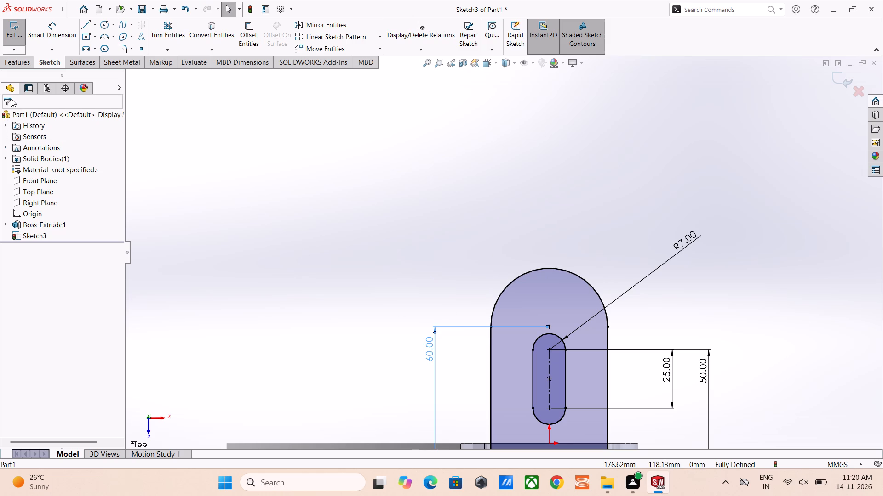
pyautogui.click(198, 157)
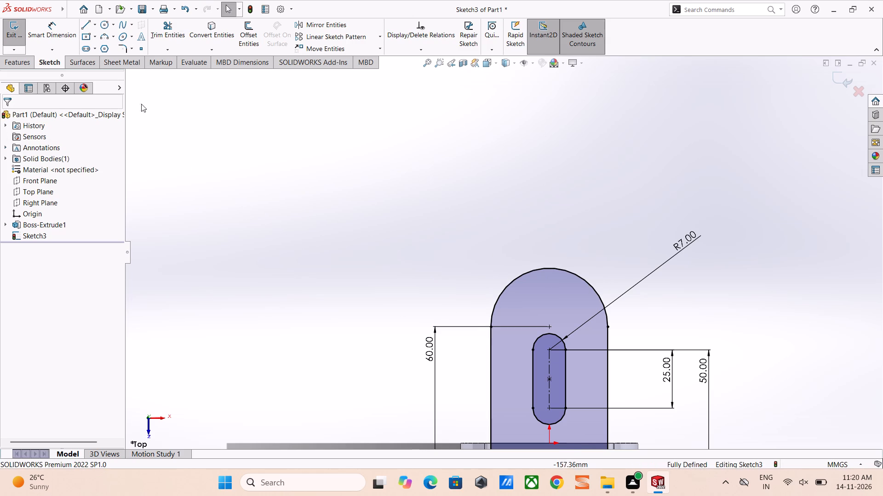
# Extrude the round-ended slotted plate sketch 10 mm with the direction reversed, merged with the ring body.
pyautogui.click(17, 67)
pyautogui.click(11, 38)
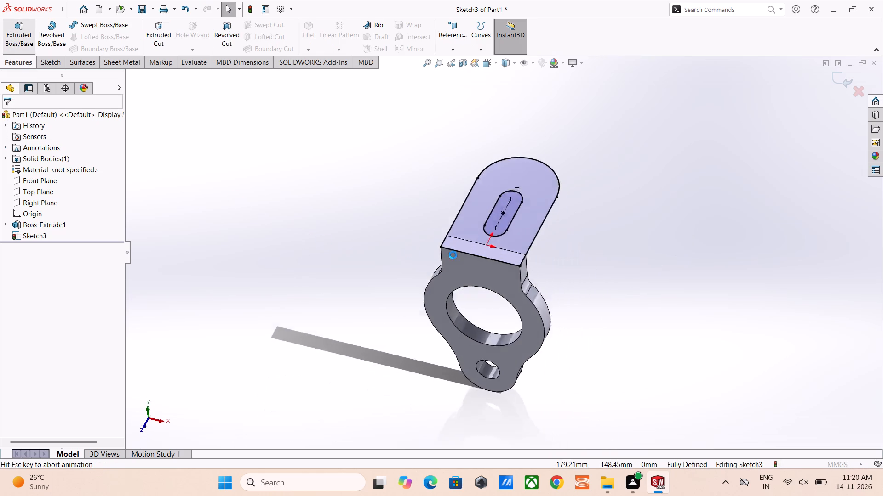
pyautogui.moveTo(453, 255); pyautogui.dragTo(384, 219, button='middle')
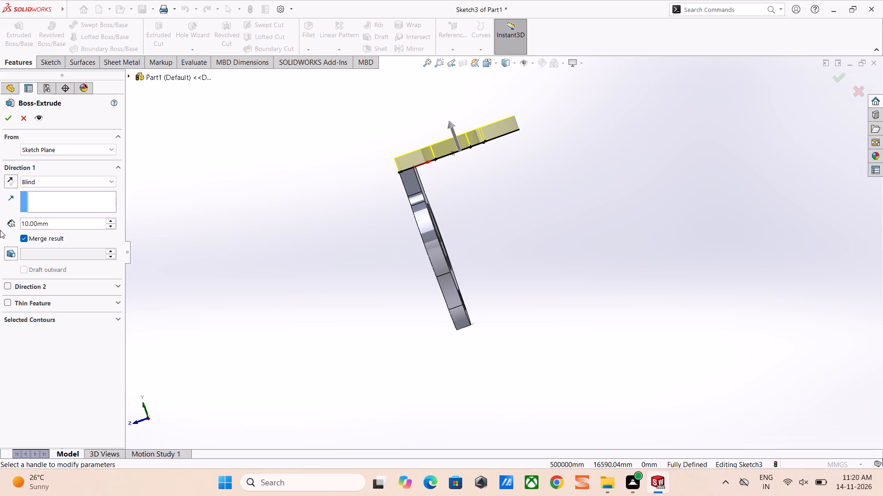
pyautogui.click(8, 177)
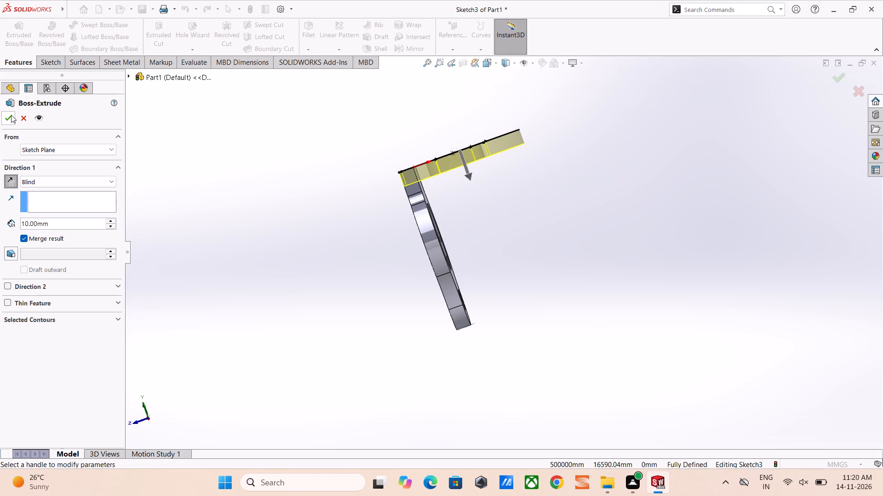
pyautogui.click(11, 115)
pyautogui.moveTo(567, 234); pyautogui.dragTo(509, 176, button='middle')
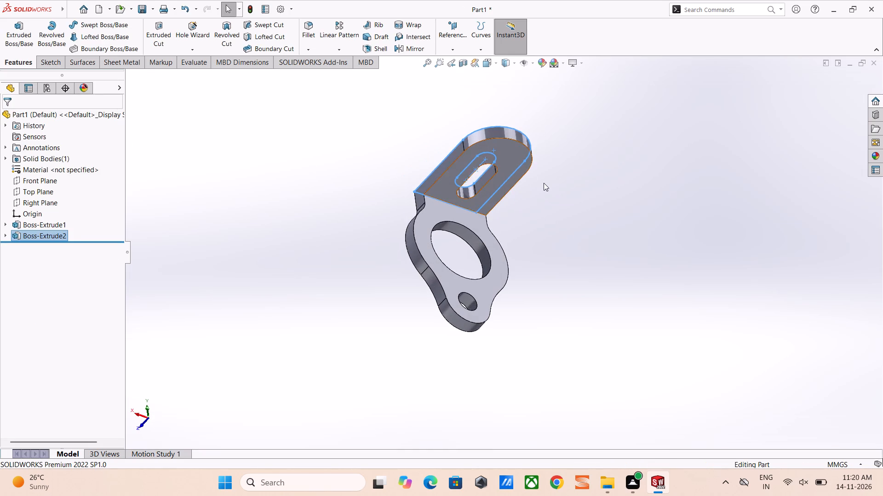
pyautogui.click(558, 184)
# On the ring's flat face beside the slotted plate, sketch a horizontal construction line about 60 mm long from the large hole's centre.
pyautogui.moveTo(493, 269); pyautogui.dragTo(469, 194, button='middle')
pyautogui.scroll(1, 474, 212)
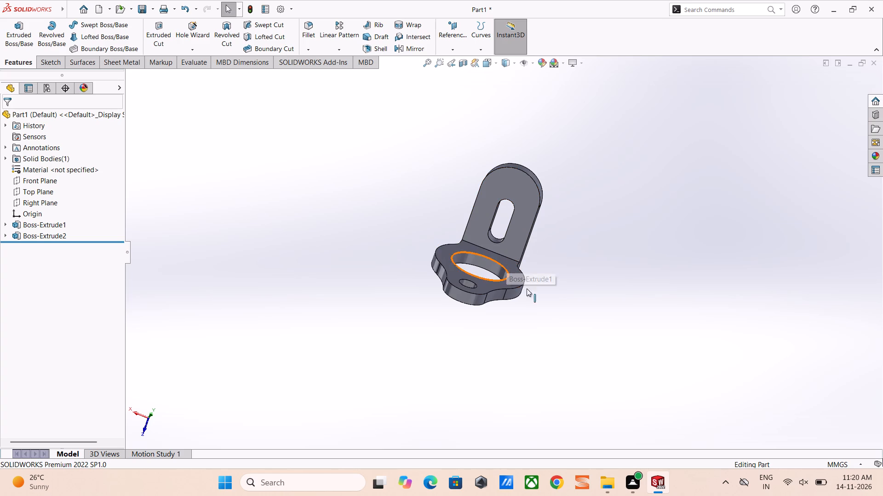
pyautogui.click(452, 250)
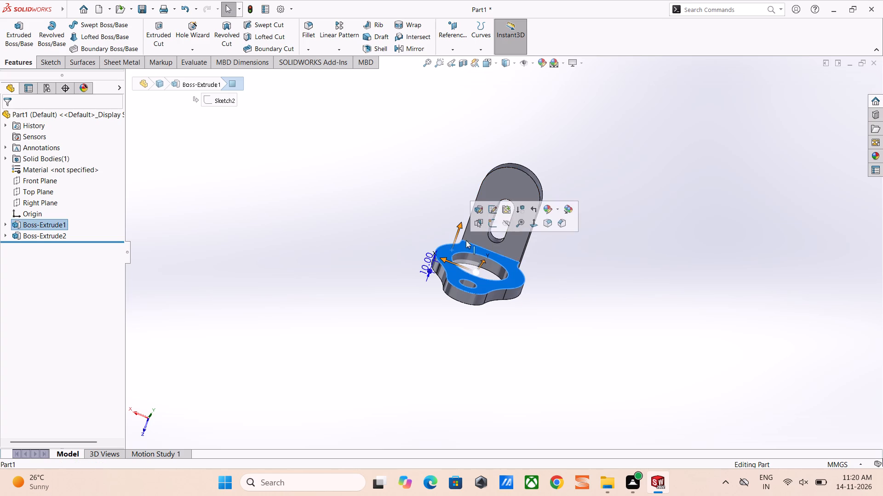
pyautogui.click(491, 225)
pyautogui.moveTo(736, 275); pyautogui.dragTo(636, 277, button='right')
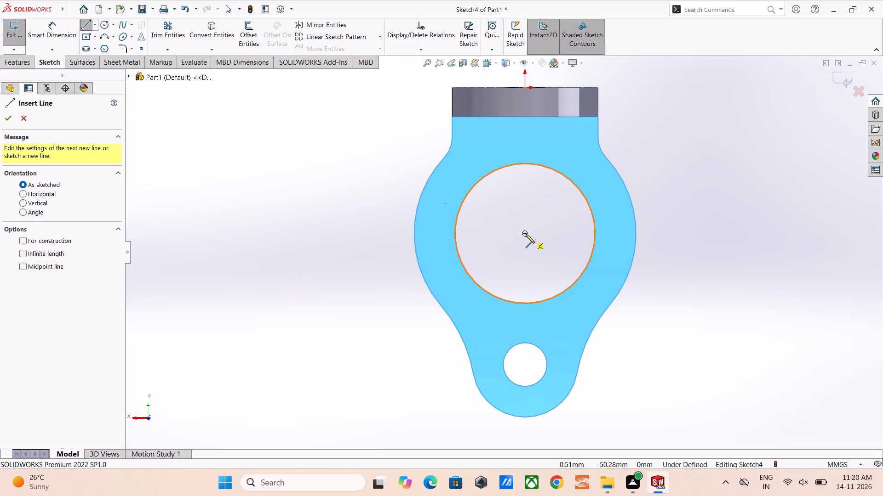
pyautogui.click(526, 233)
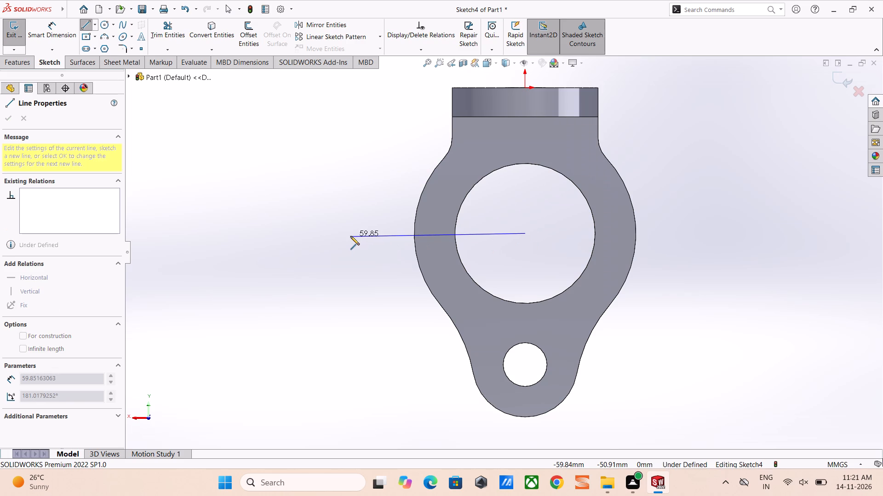
pyautogui.click(350, 236)
pyautogui.rightClick(350, 236)
pyautogui.click(370, 225)
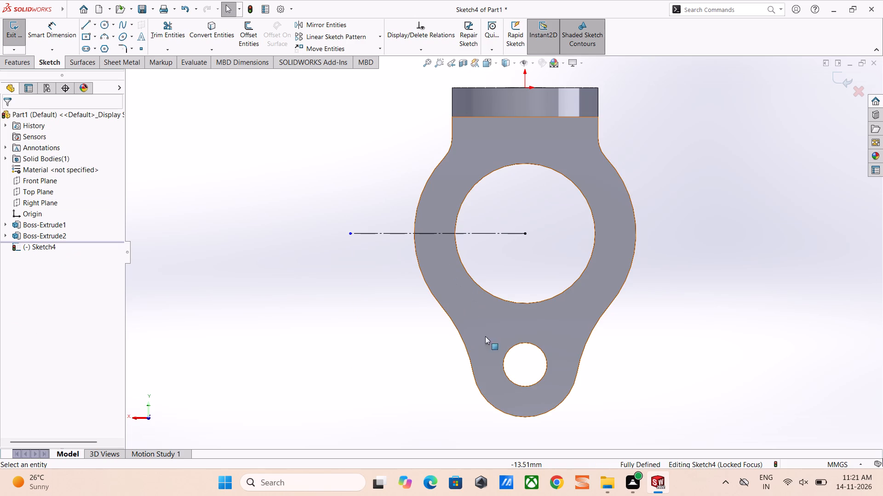
# Sketch a second construction line about 60 mm long from the large hole's centre, sloping down across the ring wall below the horizontal one.
pyautogui.moveTo(403, 294); pyautogui.dragTo(317, 301, button='right')
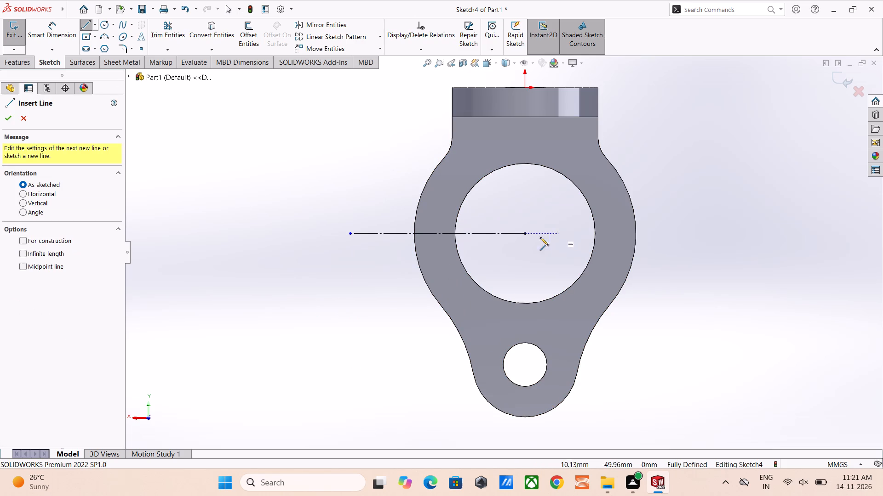
pyautogui.click(525, 235)
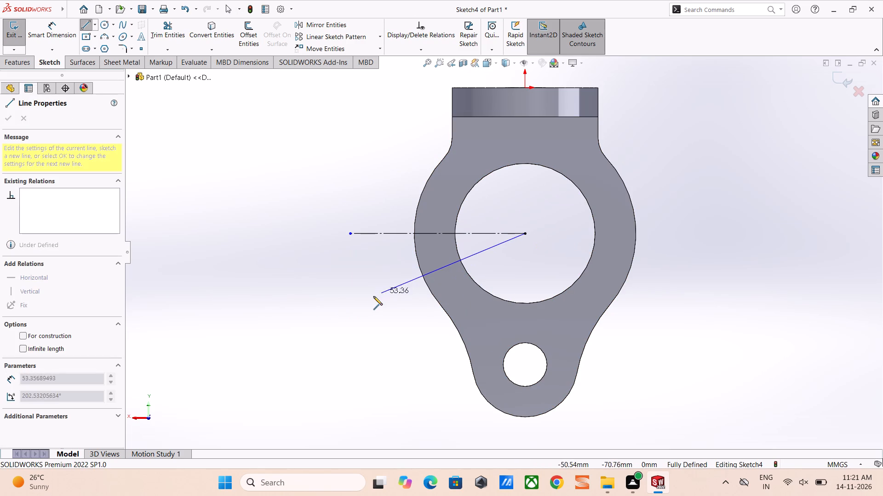
pyautogui.click(363, 300)
pyautogui.rightClick(363, 300)
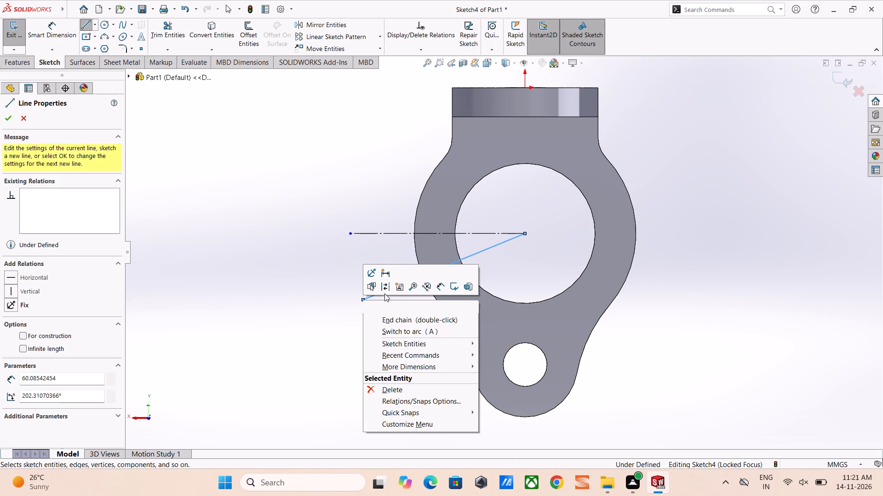
pyautogui.click(384, 289)
# Dimension the angle between the two construction lines as 25°.
pyautogui.moveTo(316, 298); pyautogui.dragTo(284, 190, button='right')
pyautogui.click(387, 235)
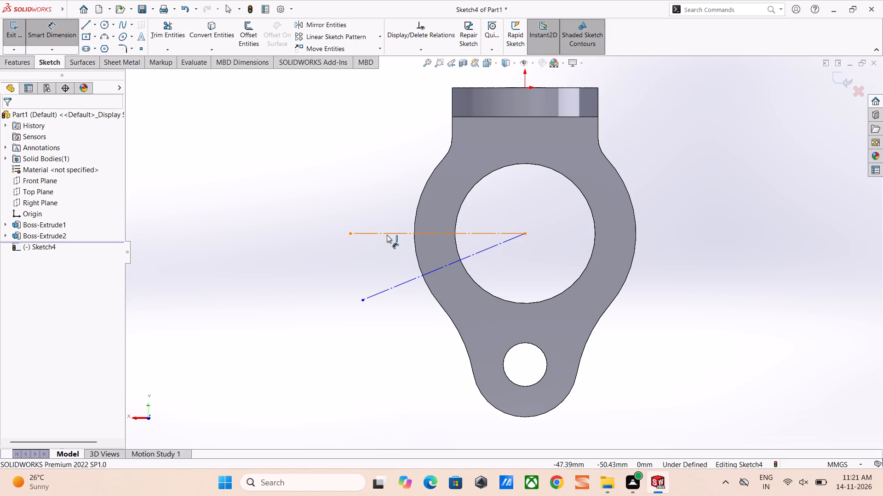
pyautogui.click(397, 286)
pyautogui.click(367, 262)
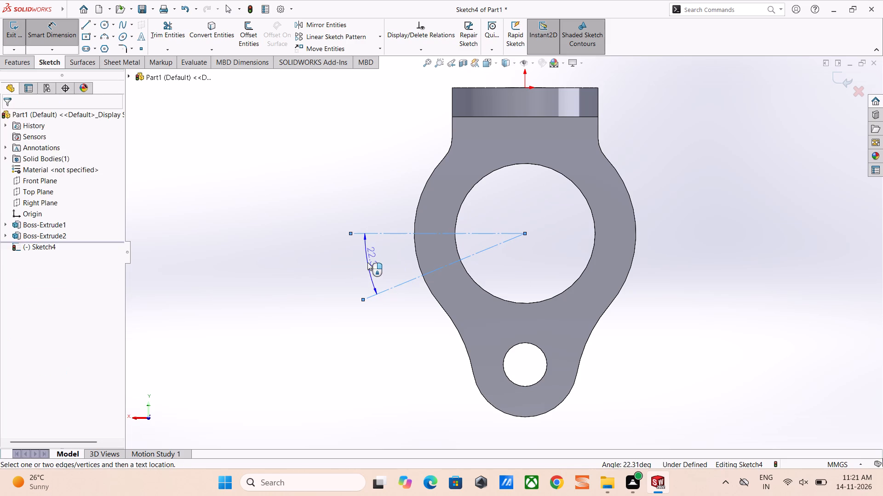
pyautogui.write('25')
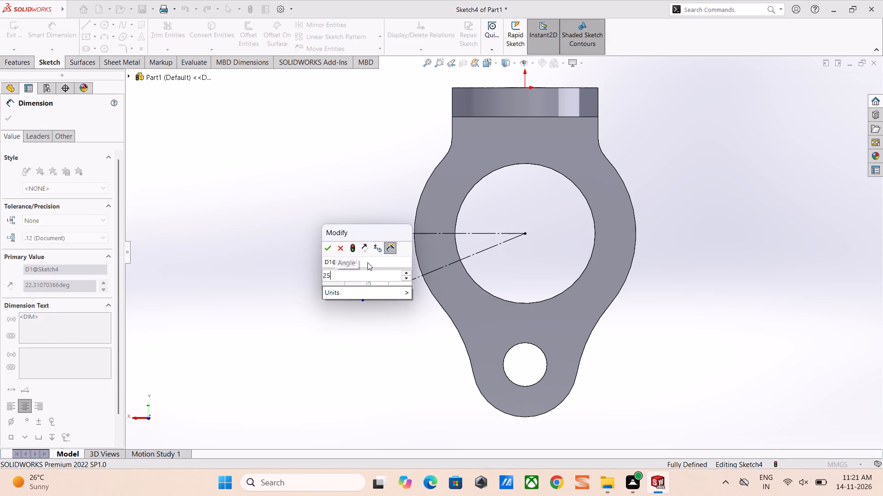
pyautogui.press('Return')
pyautogui.click(332, 292)
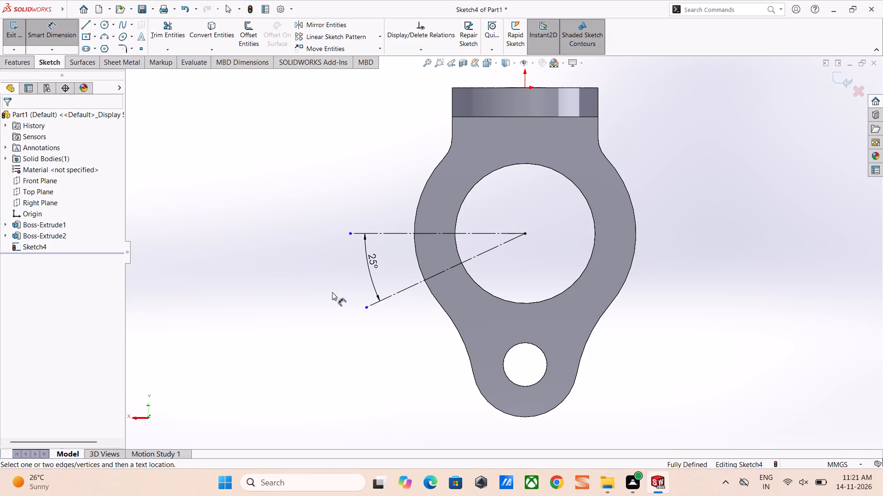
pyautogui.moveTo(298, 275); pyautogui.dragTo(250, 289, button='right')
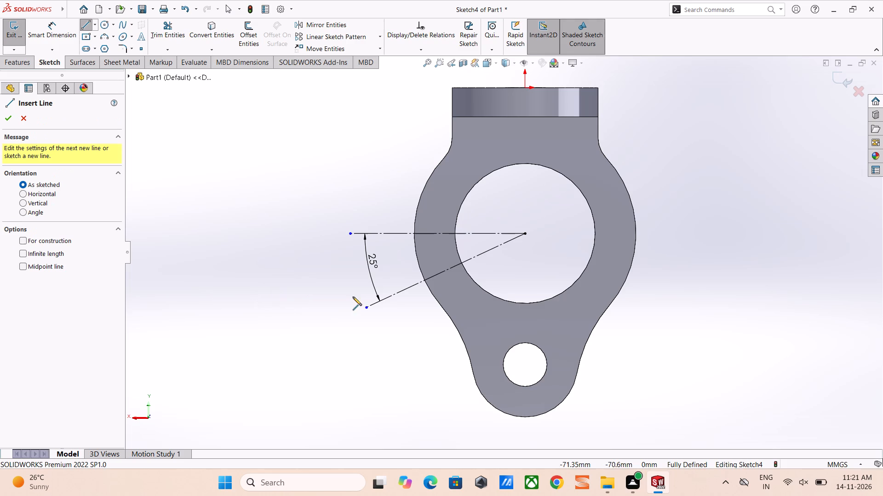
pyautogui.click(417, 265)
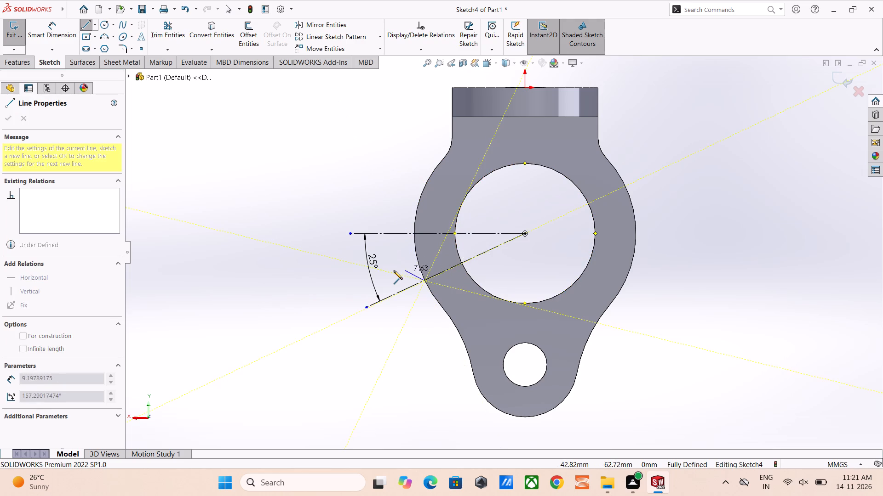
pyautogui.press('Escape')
# Sketch two short solid lines across the ring wall, one above the angled construction line, about 21 mm long, and one below it.
pyautogui.moveTo(409, 365); pyautogui.dragTo(323, 382, button='right')
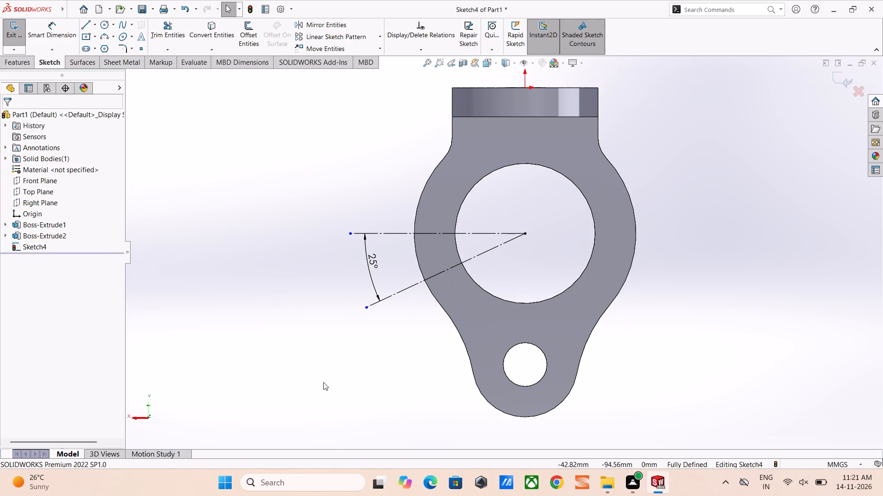
pyautogui.moveTo(323, 382); pyautogui.dragTo(316, 383, button='right')
pyautogui.moveTo(410, 265); pyautogui.dragTo(417, 266)
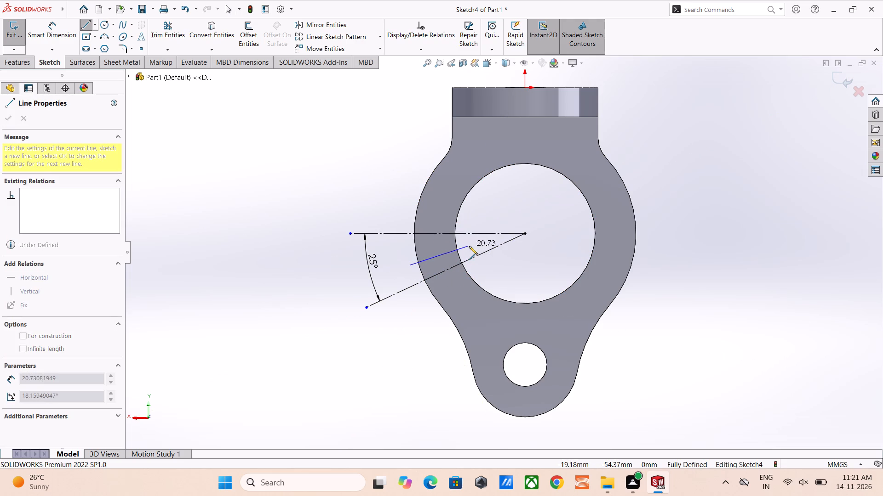
pyautogui.click(469, 246)
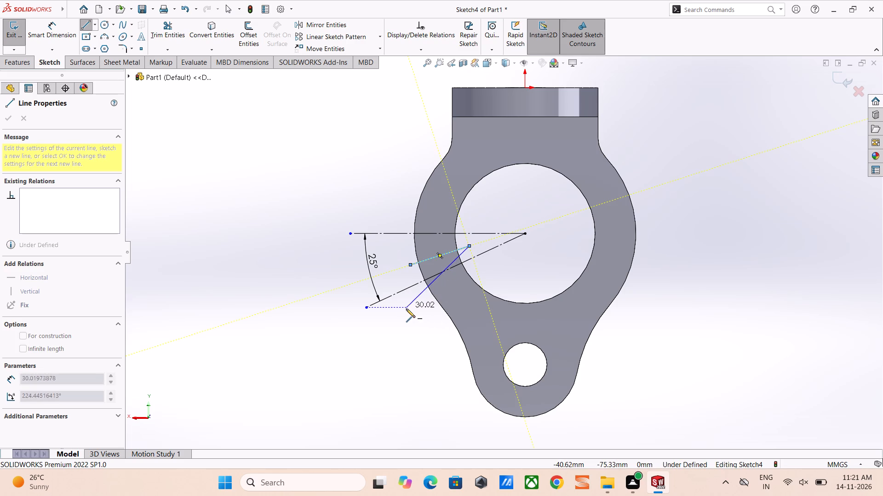
pyautogui.press('Escape')
pyautogui.moveTo(421, 304); pyautogui.dragTo(435, 185, button='right')
pyautogui.moveTo(422, 349); pyautogui.dragTo(414, 357, button='right')
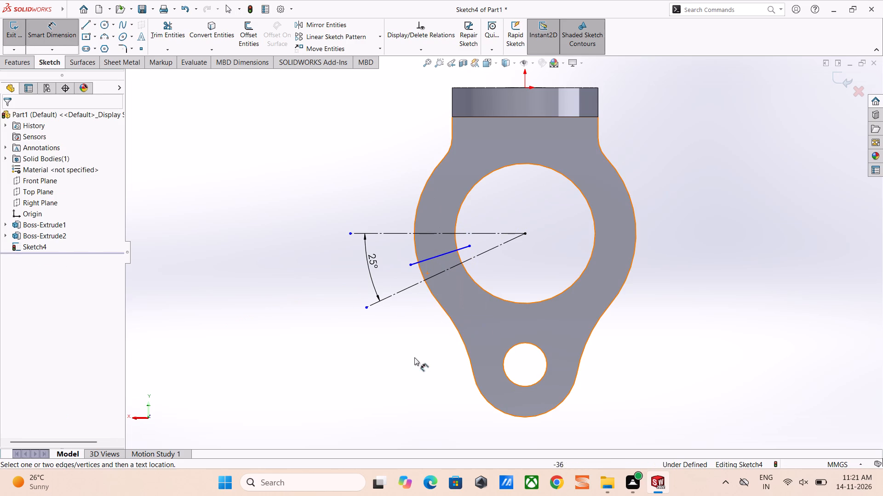
pyautogui.moveTo(414, 357); pyautogui.dragTo(300, 368, button='right')
pyautogui.click(421, 298)
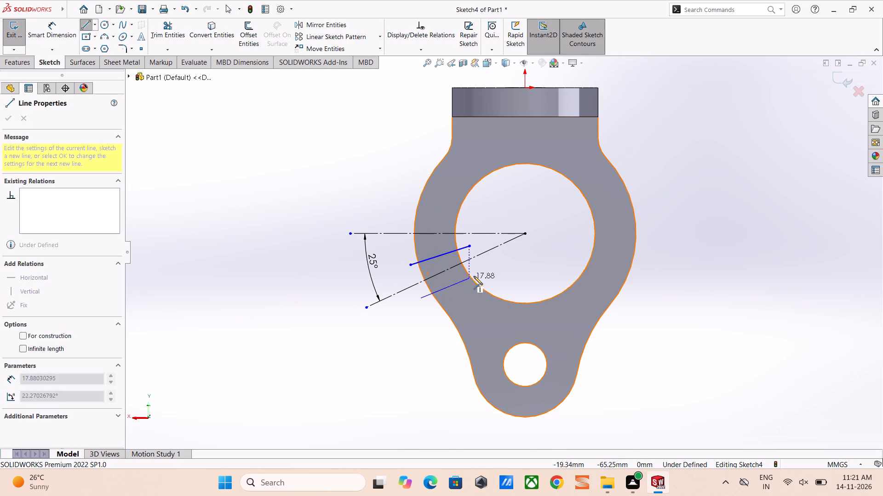
pyautogui.click(485, 272)
pyautogui.rightClick(485, 272)
pyautogui.click(493, 283)
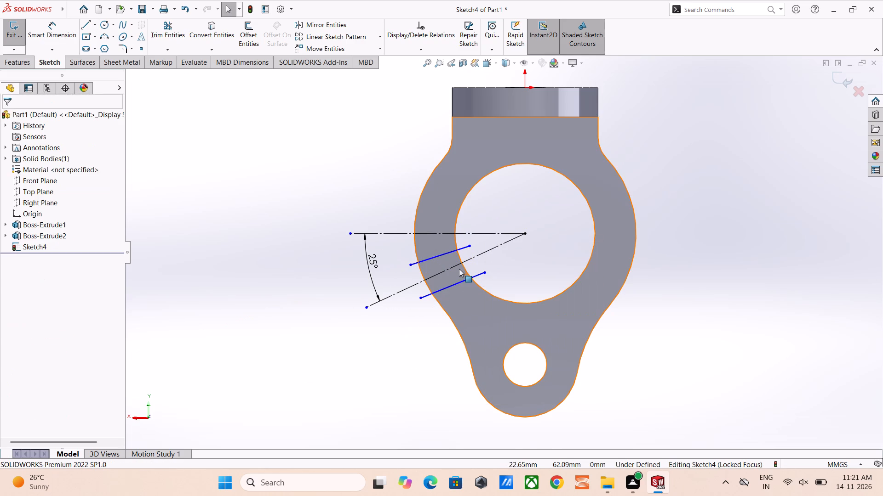
pyautogui.press('Escape')
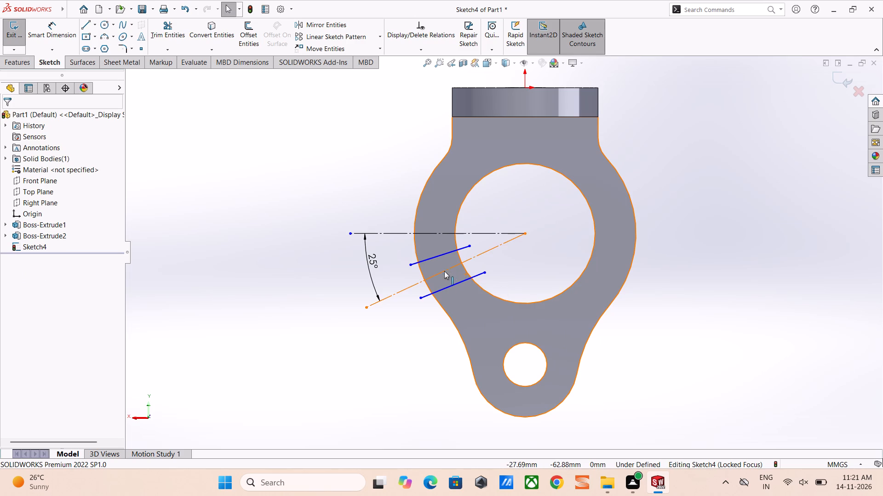
# Make both short lines parallel to the angled construction line.
pyautogui.keyDown('ctrl'); pyautogui.click(444, 271); pyautogui.keyUp('ctrl')
pyautogui.keyDown('ctrl'); pyautogui.click(441, 254); pyautogui.keyUp('ctrl')
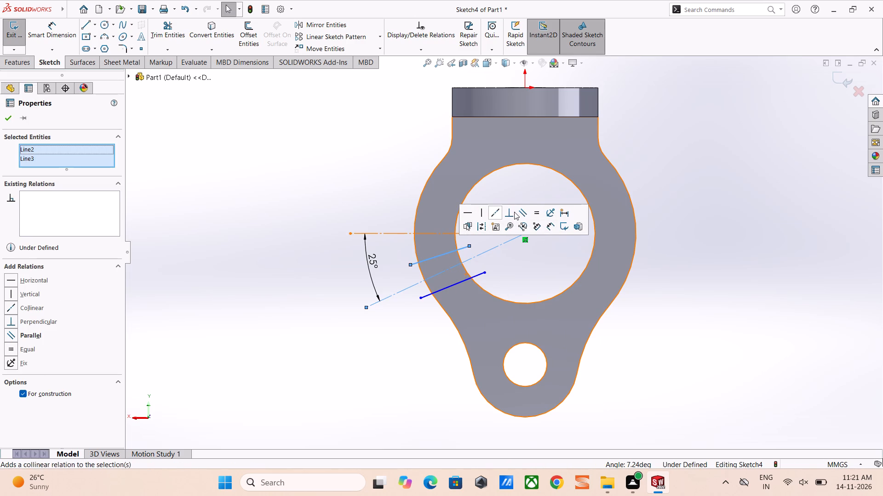
pyautogui.click(519, 211)
pyautogui.click(691, 272)
pyautogui.keyDown('ctrl'); pyautogui.click(454, 285); pyautogui.keyUp('ctrl')
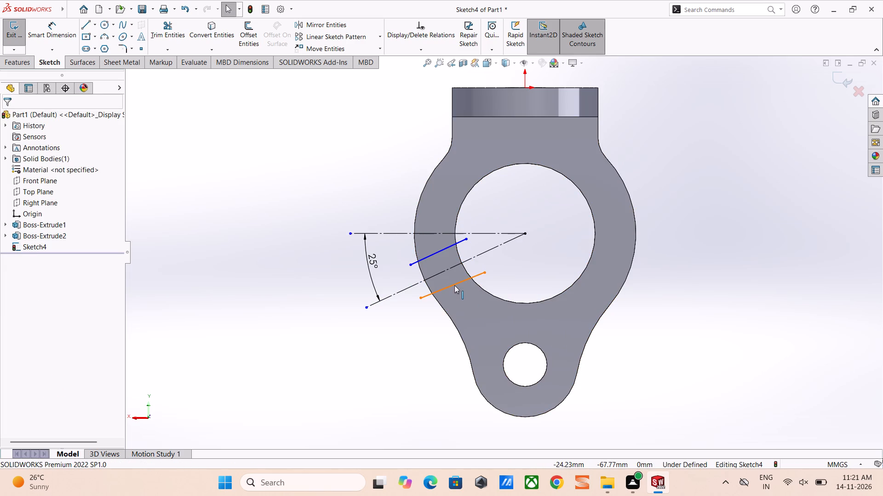
pyautogui.keyDown('ctrl'); pyautogui.click(456, 265); pyautogui.keyUp('ctrl')
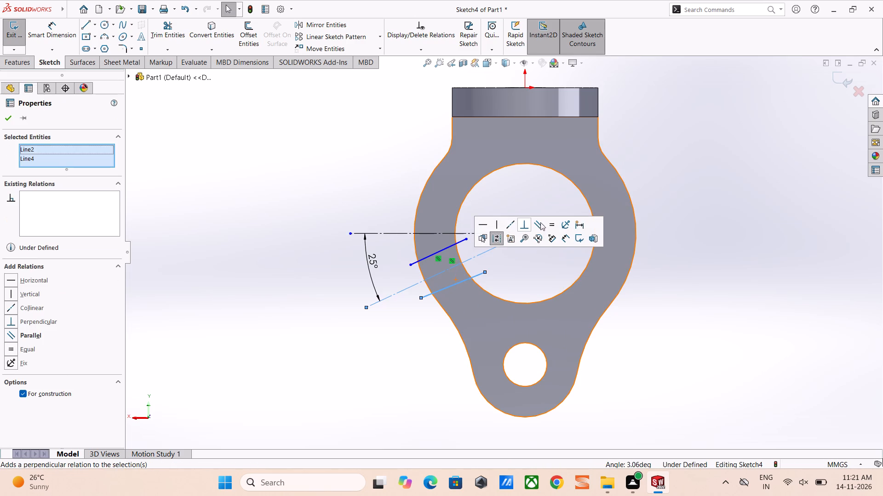
pyautogui.click(540, 225)
# Dimension the distance between the two short parallel lines as 6 mm.
pyautogui.moveTo(379, 372); pyautogui.dragTo(357, 254, button='right')
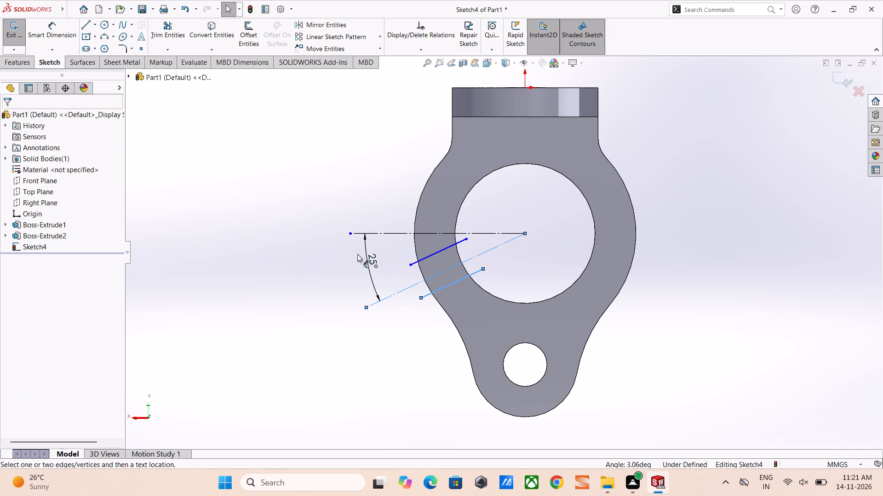
pyautogui.moveTo(357, 254); pyautogui.dragTo(357, 244, button='right')
pyautogui.click(439, 251)
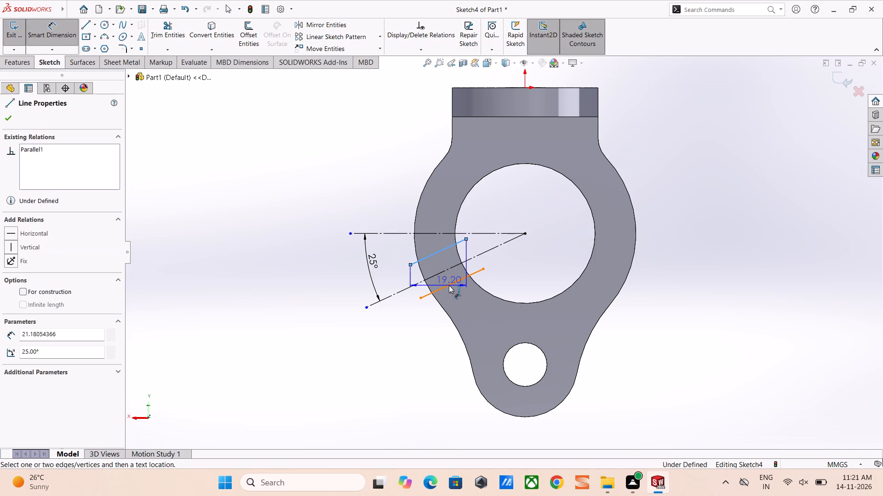
pyautogui.click(449, 285)
pyautogui.click(393, 293)
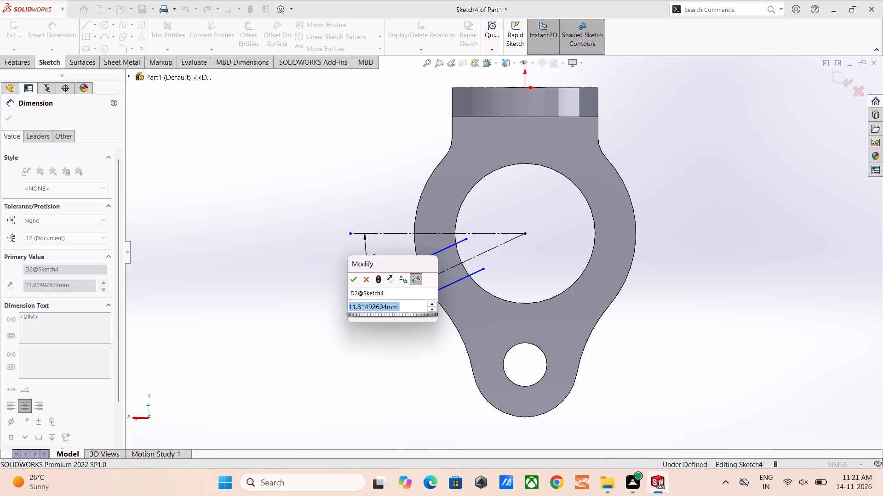
pyautogui.press('6')
pyautogui.press('Return')
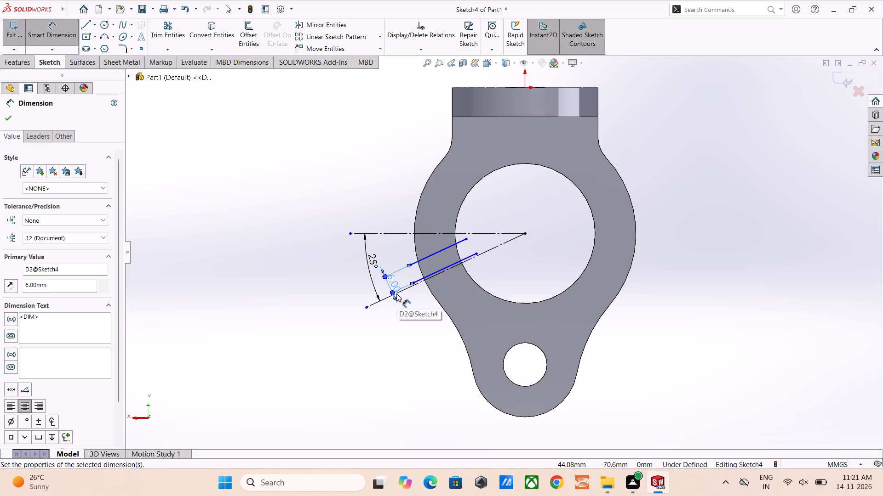
pyautogui.press('Escape')
pyautogui.press('Escape')
pyautogui.press('Escape')
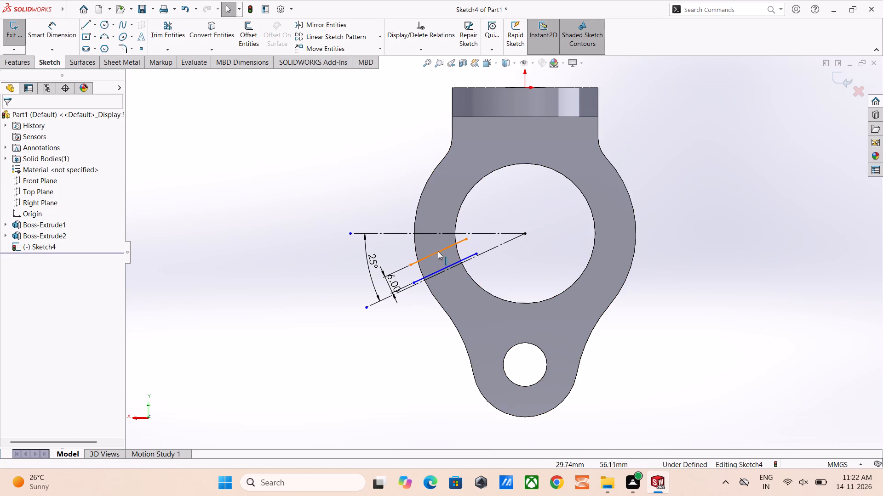
# Make the two short lines symmetric about the angled construction line.
pyautogui.keyDown('ctrl'); pyautogui.click(437, 251); pyautogui.keyUp('ctrl')
pyautogui.keyDown('ctrl'); pyautogui.click(444, 274); pyautogui.keyUp('ctrl')
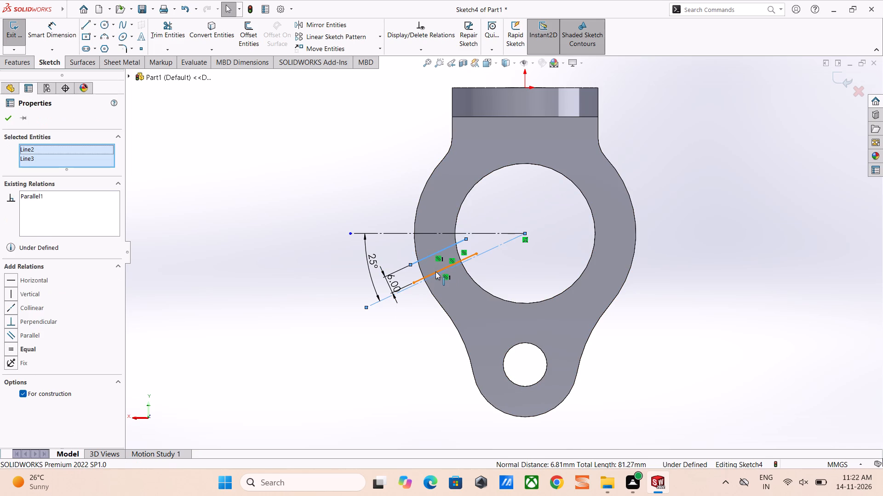
pyautogui.keyDown('ctrl'); pyautogui.click(436, 271); pyautogui.keyUp('ctrl')
pyautogui.click(530, 229)
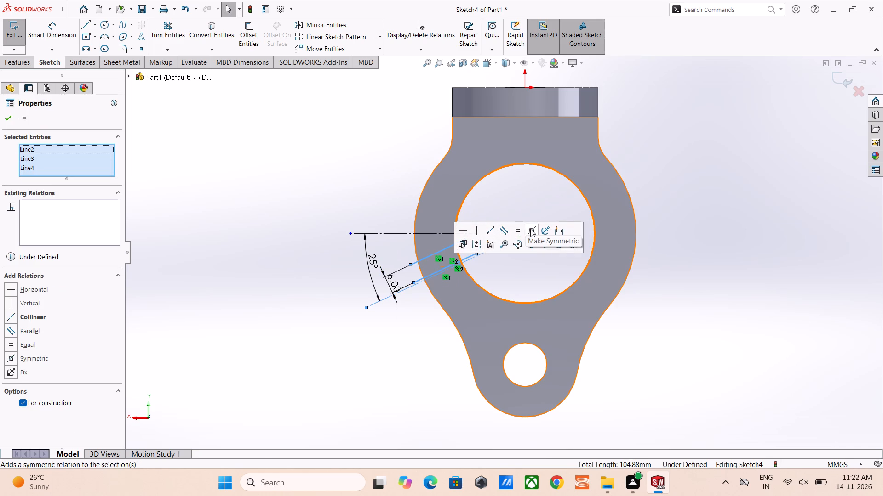
# Close both ends of the two parallel lines with solid lines, each about 6 mm long, forming a four-sided split profile.
pyautogui.click(685, 270)
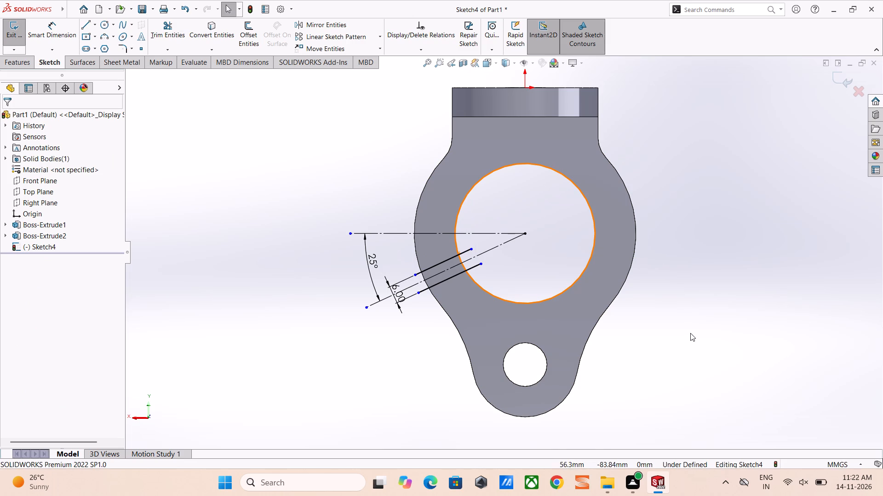
pyautogui.moveTo(691, 334); pyautogui.dragTo(533, 350, button='right')
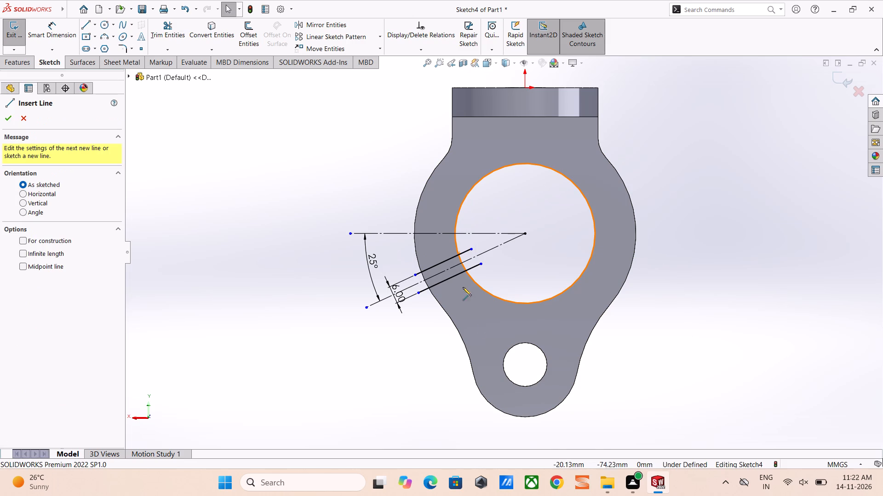
pyautogui.click(482, 265)
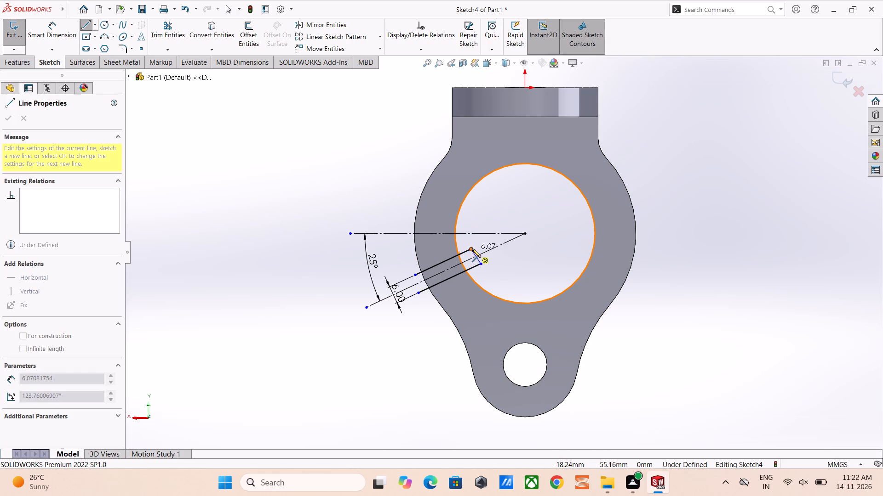
pyautogui.click(472, 248)
pyautogui.click(417, 293)
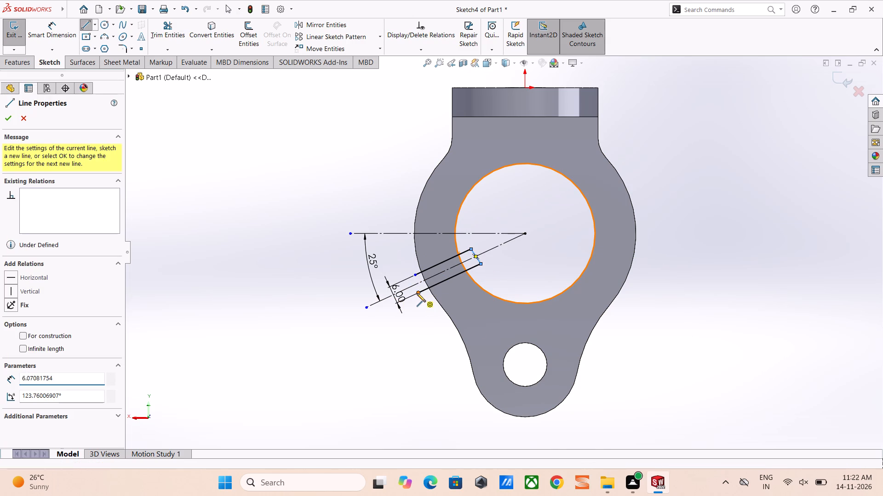
pyautogui.click(414, 273)
pyautogui.rightClick(717, 287)
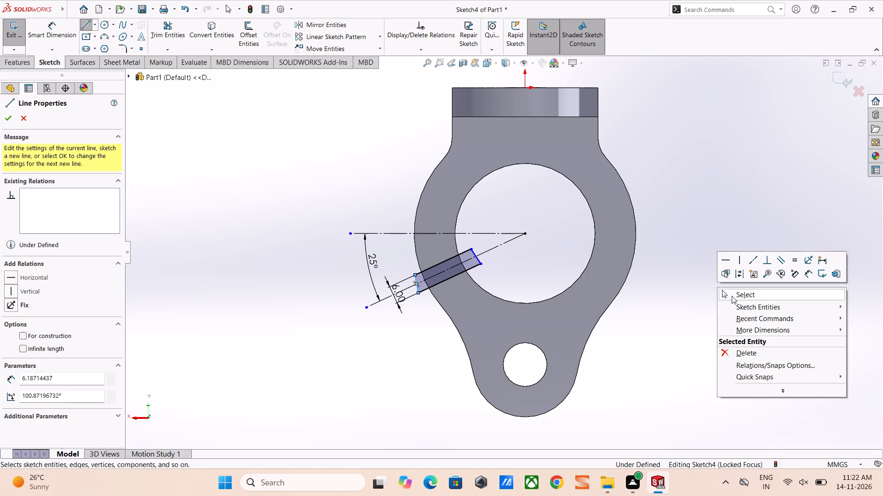
pyautogui.click(732, 296)
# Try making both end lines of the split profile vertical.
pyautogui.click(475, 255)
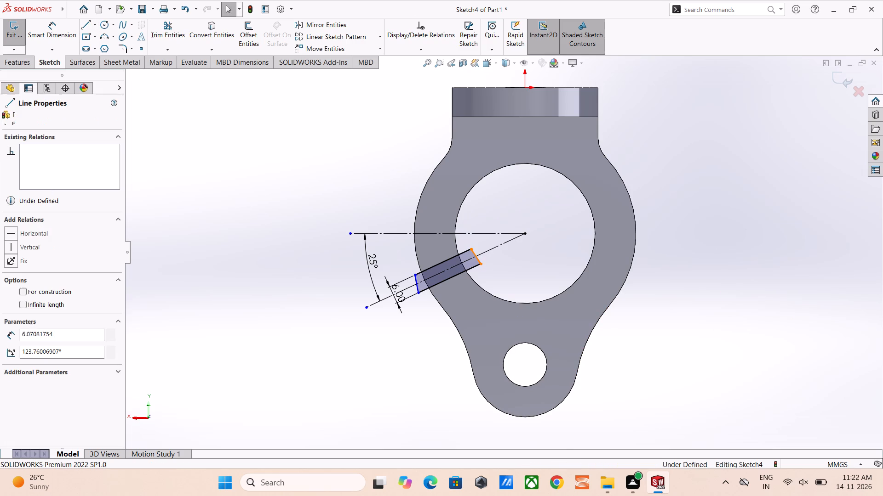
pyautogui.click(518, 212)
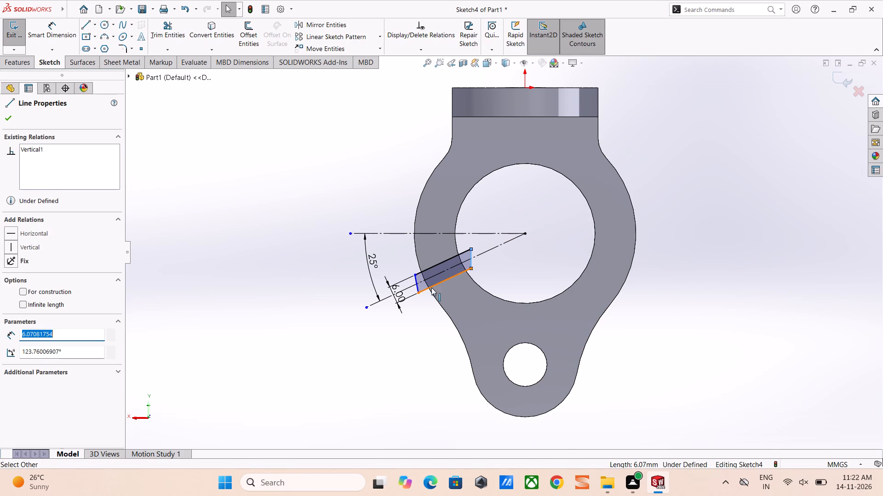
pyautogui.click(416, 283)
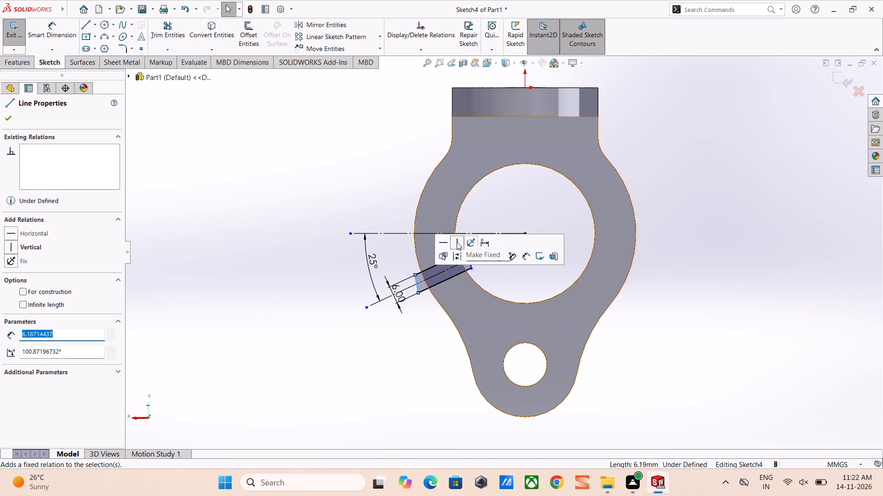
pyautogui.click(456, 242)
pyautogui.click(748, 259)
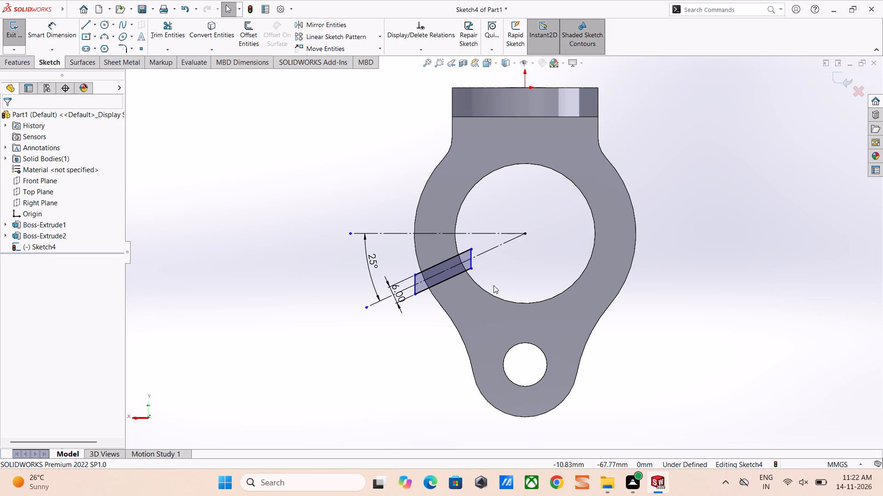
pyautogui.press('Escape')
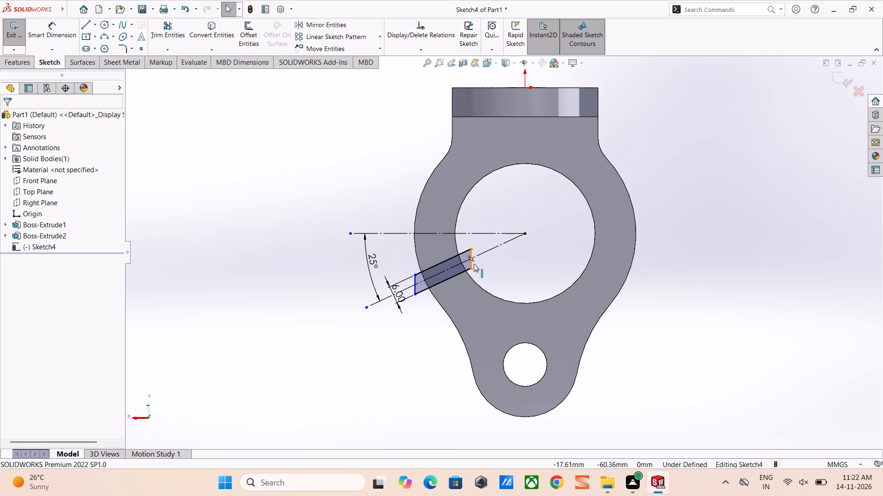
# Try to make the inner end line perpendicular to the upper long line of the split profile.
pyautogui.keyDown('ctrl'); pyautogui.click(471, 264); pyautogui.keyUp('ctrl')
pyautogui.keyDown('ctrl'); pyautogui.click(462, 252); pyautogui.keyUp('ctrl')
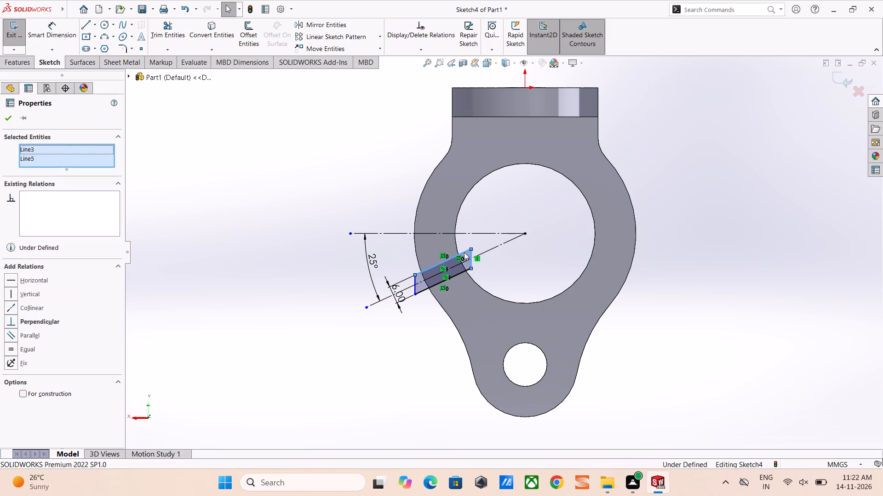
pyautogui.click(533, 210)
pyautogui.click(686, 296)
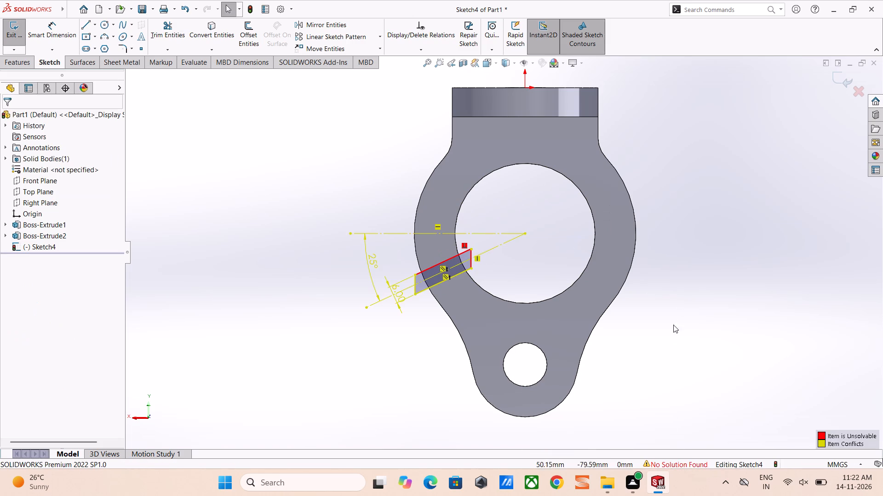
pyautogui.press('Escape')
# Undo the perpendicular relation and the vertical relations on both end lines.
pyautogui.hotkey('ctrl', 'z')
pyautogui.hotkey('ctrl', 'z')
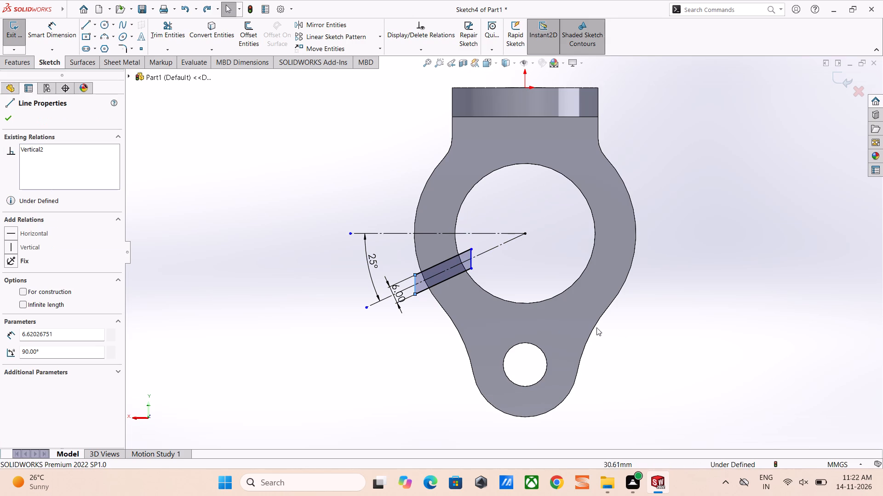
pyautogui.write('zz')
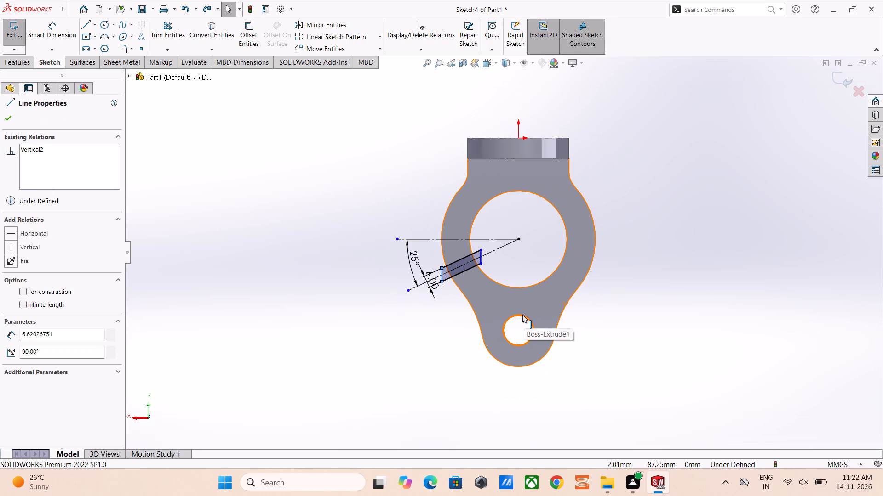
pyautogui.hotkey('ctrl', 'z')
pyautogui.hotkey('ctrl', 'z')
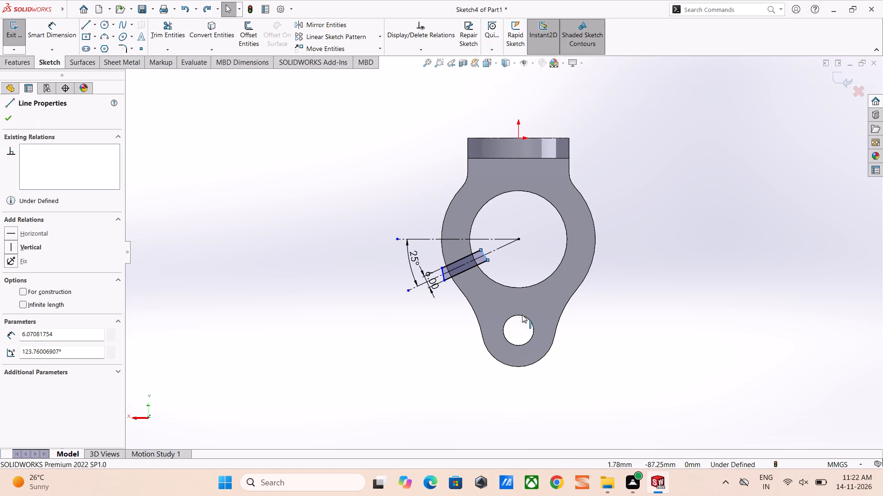
# Make the inner and outer end lines of the split profile perpendicular to its upper long line.
pyautogui.scroll(-6, 440, 220)
pyautogui.scroll(1, 600, 378)
pyautogui.press('Escape')
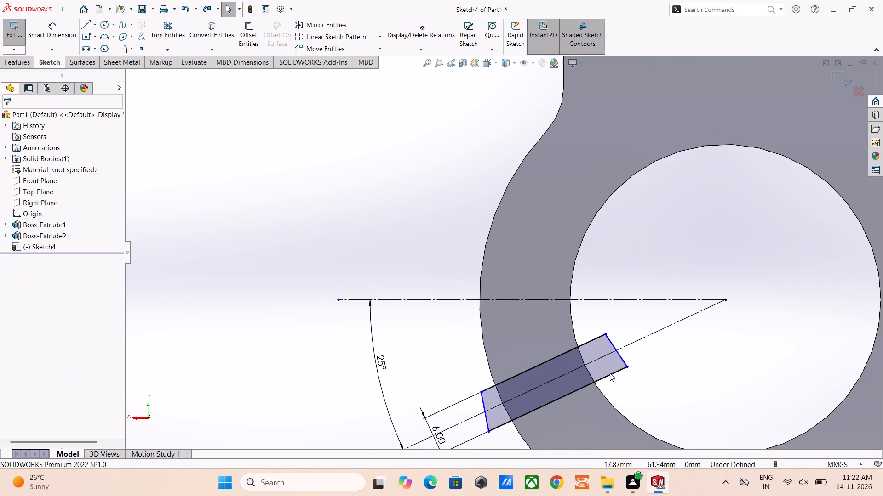
pyautogui.click(616, 348)
pyautogui.keyDown('ctrl'); pyautogui.click(595, 338); pyautogui.keyUp('ctrl')
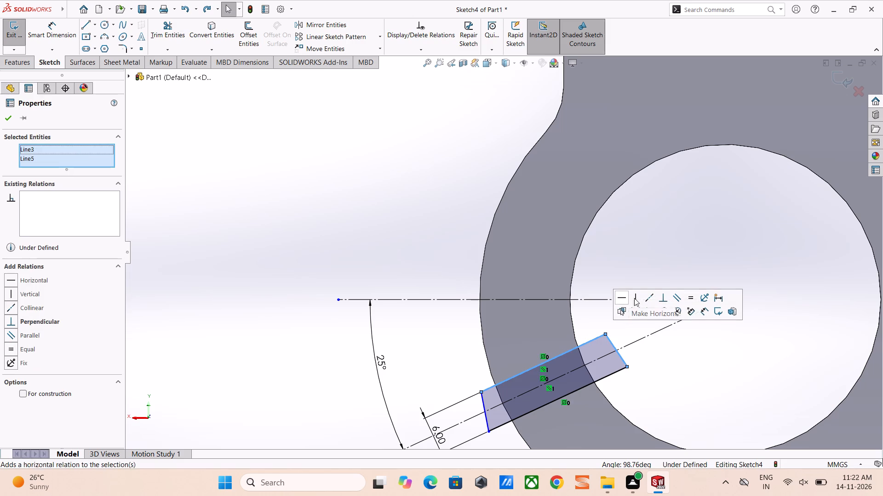
pyautogui.click(663, 298)
pyautogui.click(666, 382)
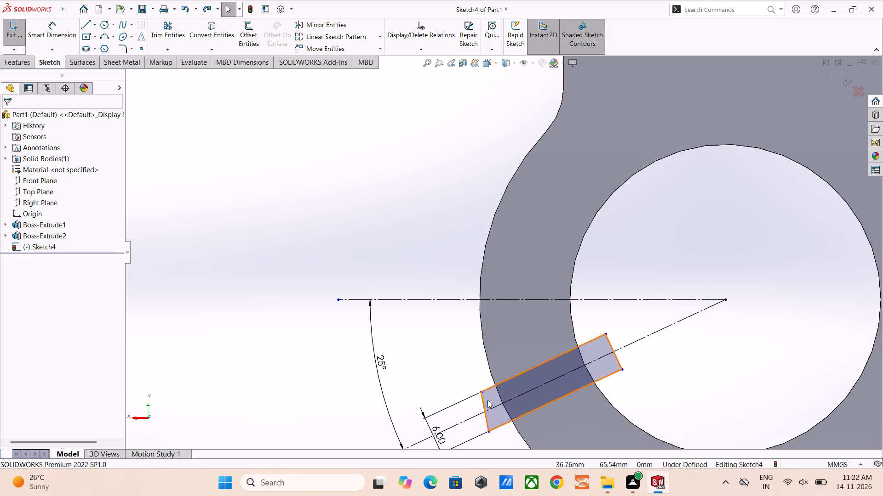
pyautogui.keyDown('ctrl'); pyautogui.click(482, 403); pyautogui.keyUp('ctrl')
pyautogui.keyDown('ctrl'); pyautogui.click(489, 390); pyautogui.keyUp('ctrl')
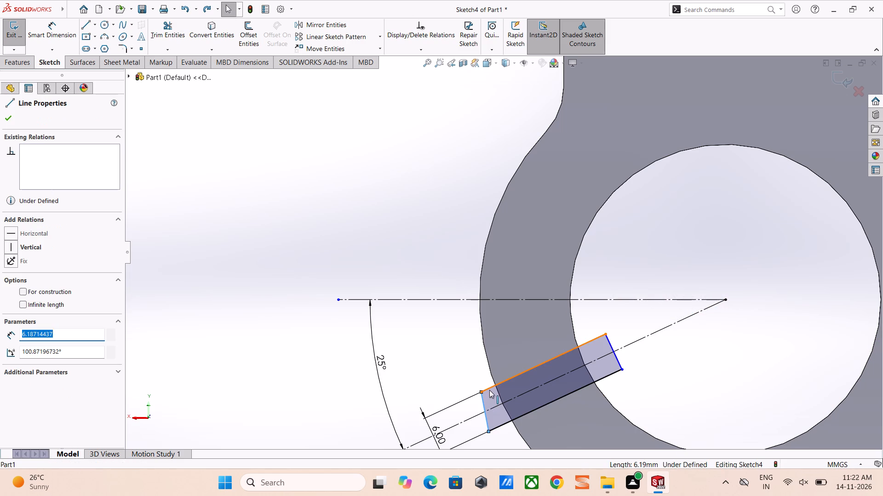
pyautogui.click(556, 346)
pyautogui.click(691, 400)
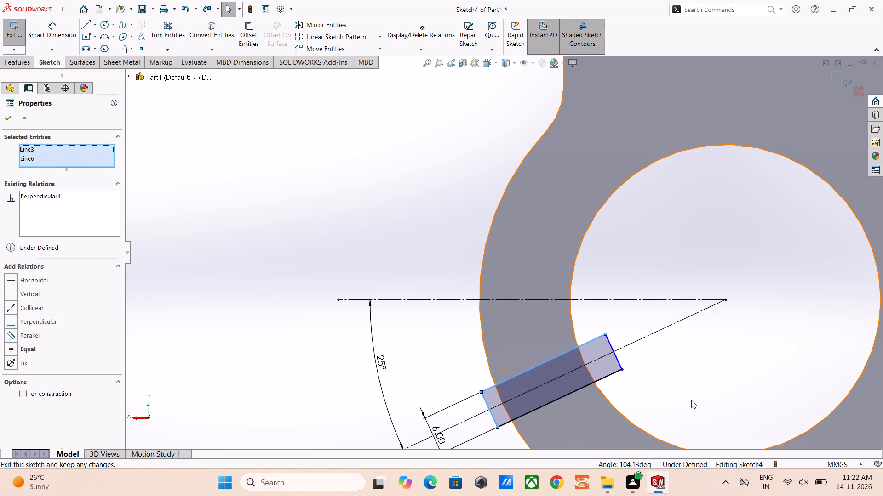
# Cut-extrude the closed split profile through the ring wall with the Through All end condition.
pyautogui.scroll(4, 691, 400)
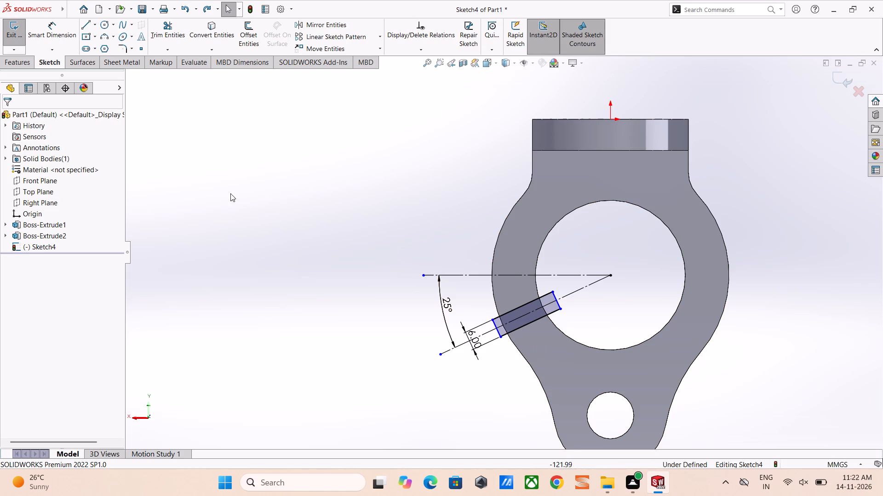
pyautogui.click(25, 67)
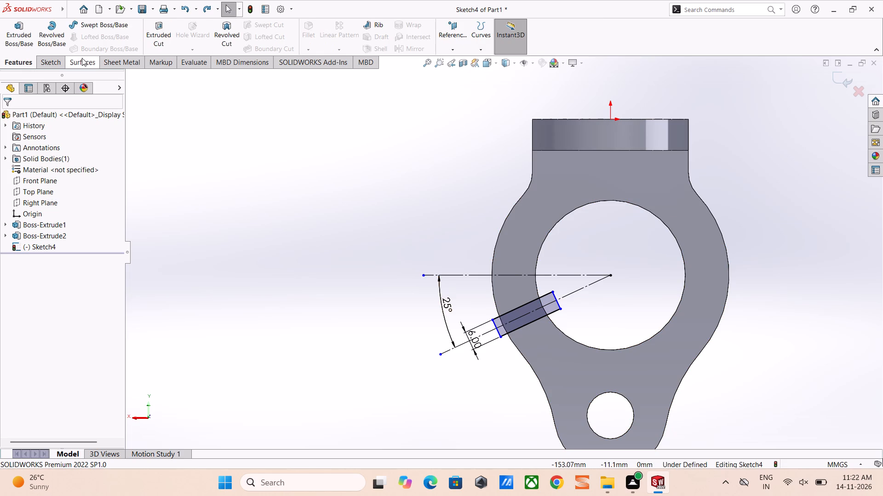
pyautogui.click(164, 17)
pyautogui.click(152, 34)
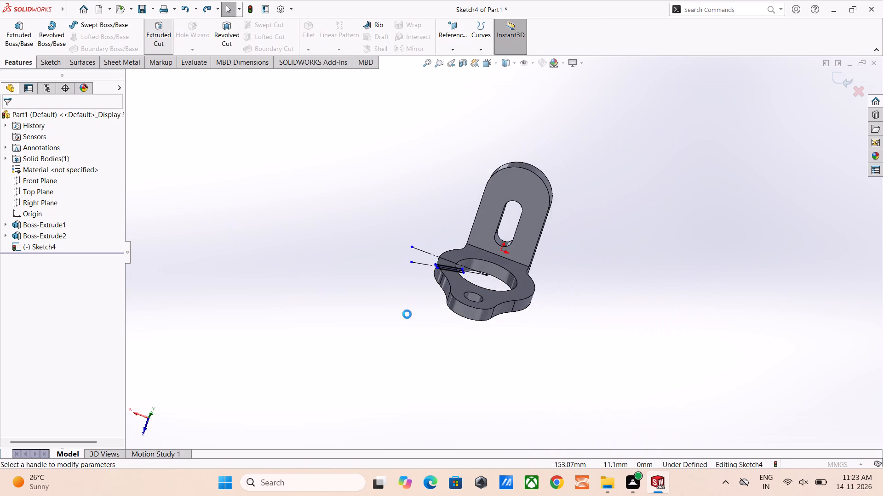
pyautogui.moveTo(426, 293); pyautogui.dragTo(505, 238, button='middle')
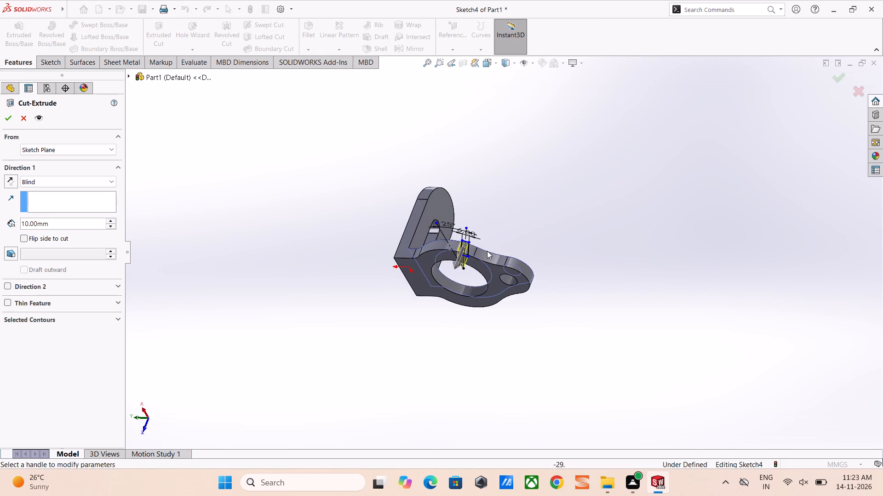
pyautogui.click(103, 180)
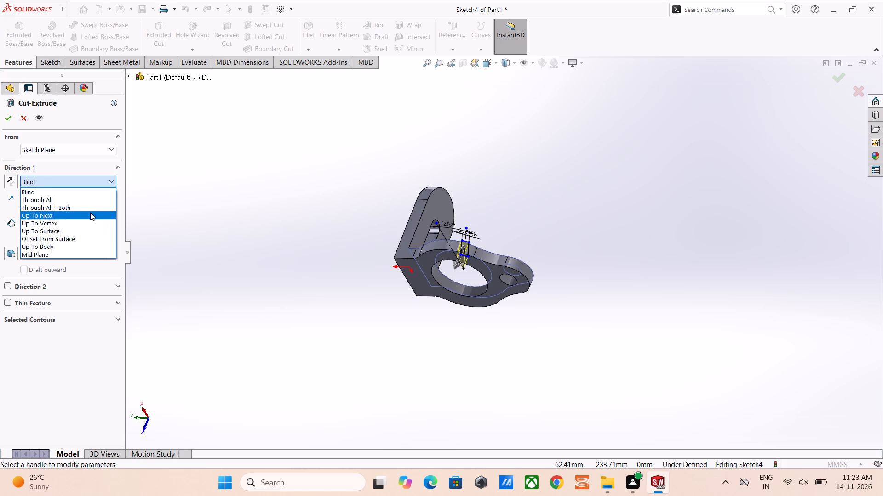
pyautogui.click(77, 200)
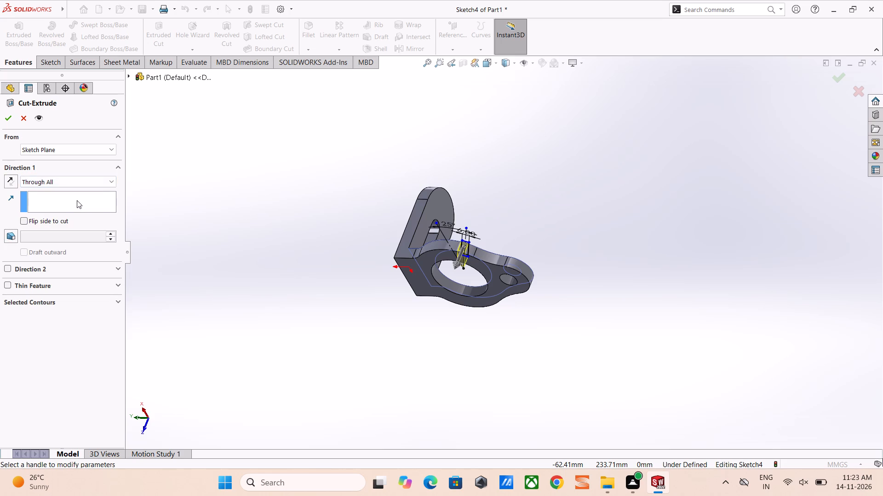
pyautogui.click(8, 118)
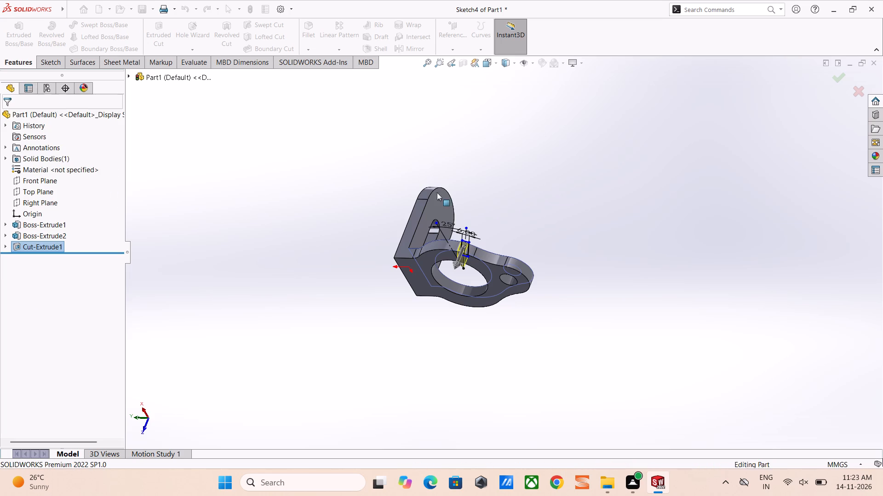
# Examine the split cut, the eye lug and the slotted plate of the part from several angles.
pyautogui.scroll(1, 520, 224)
pyautogui.moveTo(520, 224); pyautogui.dragTo(416, 389, button='middle')
pyautogui.click(566, 321)
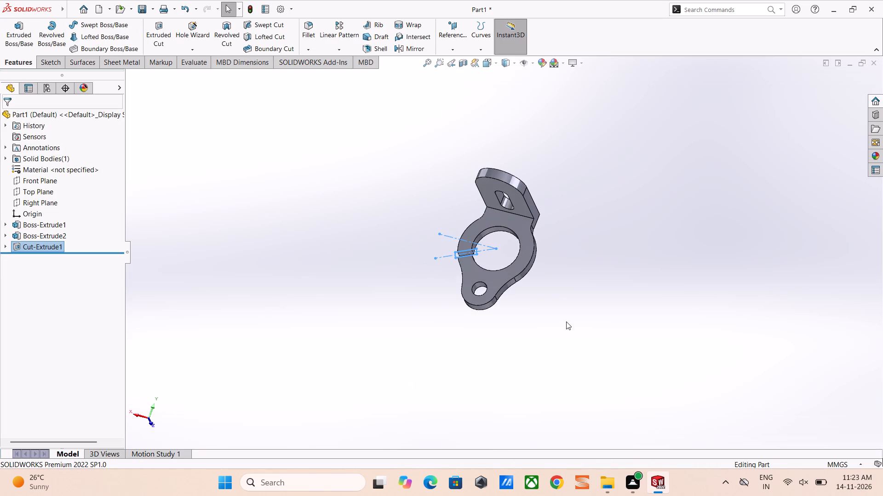
pyautogui.moveTo(487, 242); pyautogui.dragTo(495, 308, button='middle')
pyautogui.scroll(3, 495, 308)
pyautogui.moveTo(469, 259); pyautogui.dragTo(487, 182, button='middle')
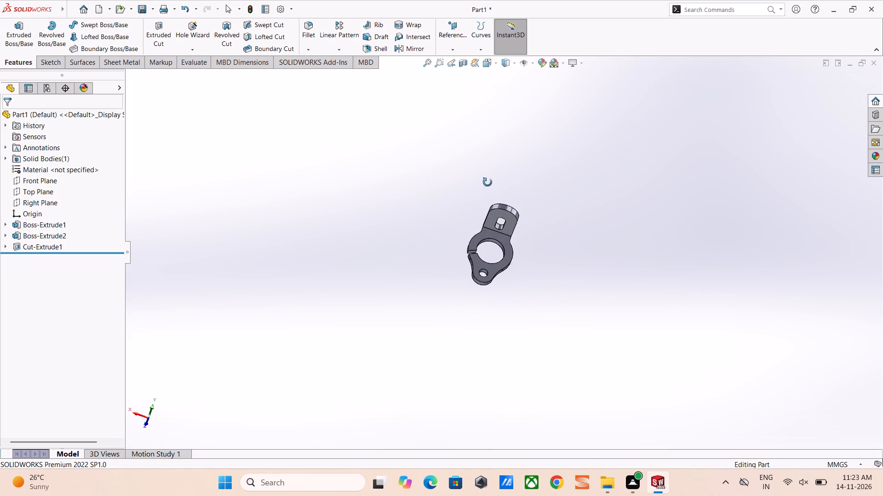
pyautogui.moveTo(487, 182); pyautogui.dragTo(488, 179, button='middle')
pyautogui.click(517, 63)
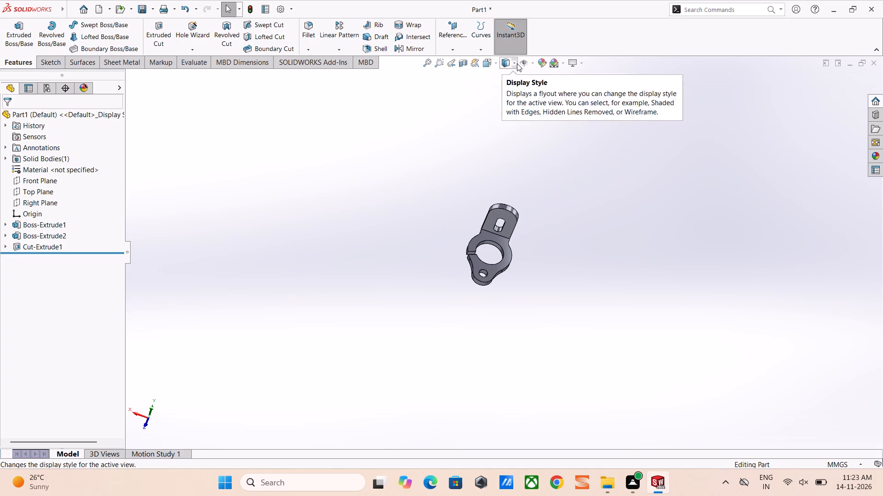
pyautogui.click(540, 92)
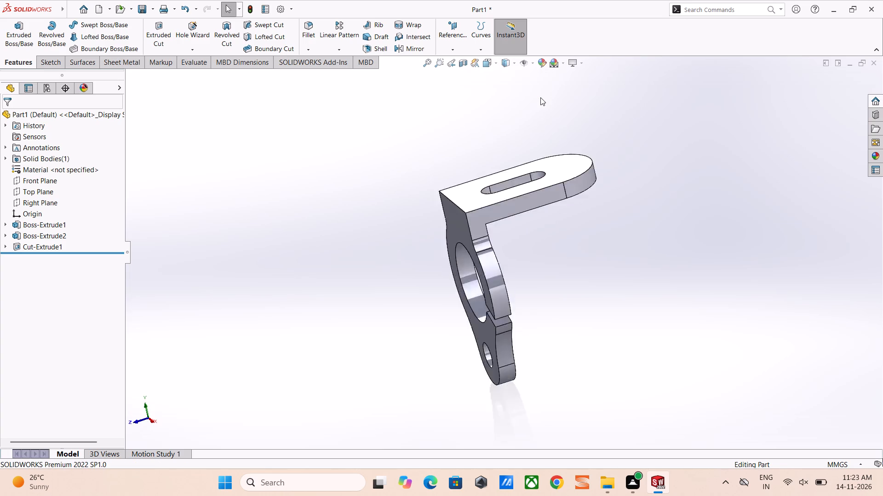
pyautogui.moveTo(604, 217); pyautogui.dragTo(515, 198, button='middle')
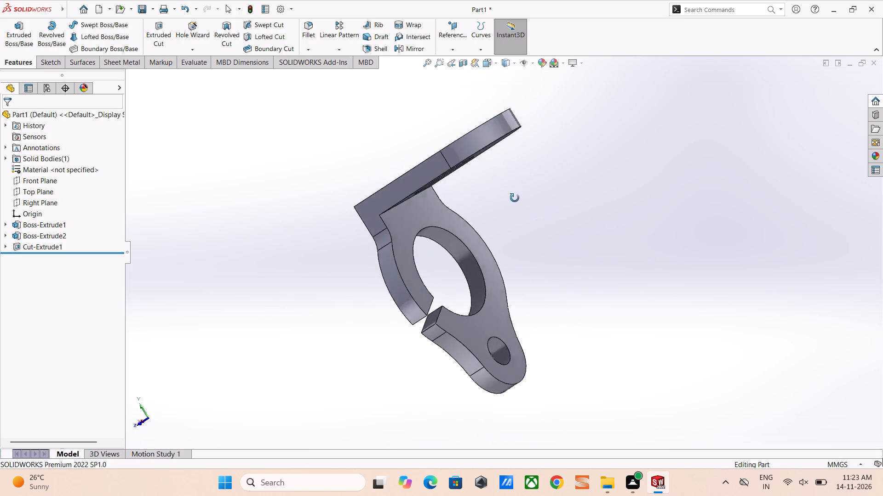
pyautogui.moveTo(515, 198); pyautogui.dragTo(473, 138, button='middle')
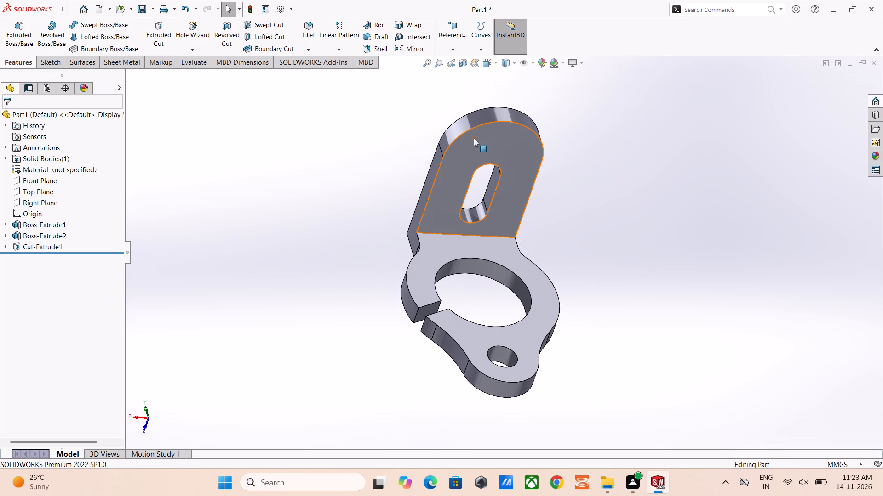
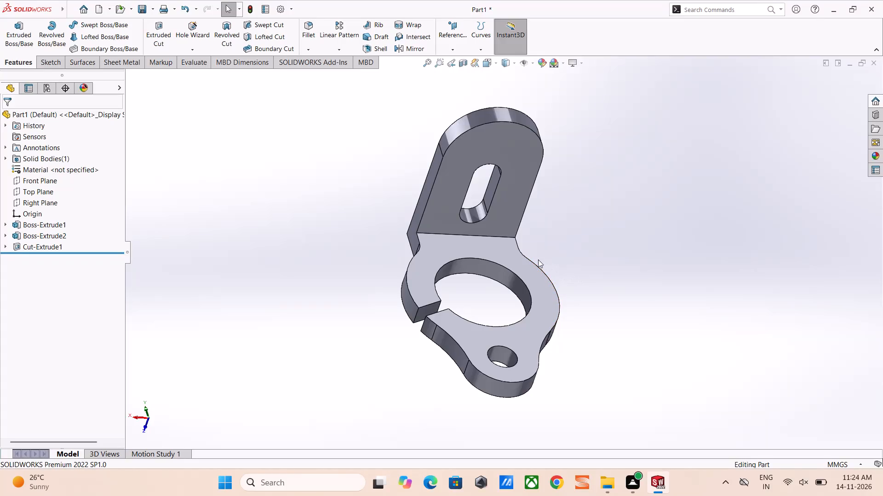
# Examine the finished clamp from rotated angles and in the isometric view.
pyautogui.moveTo(578, 231); pyautogui.dragTo(549, 226, button='middle')
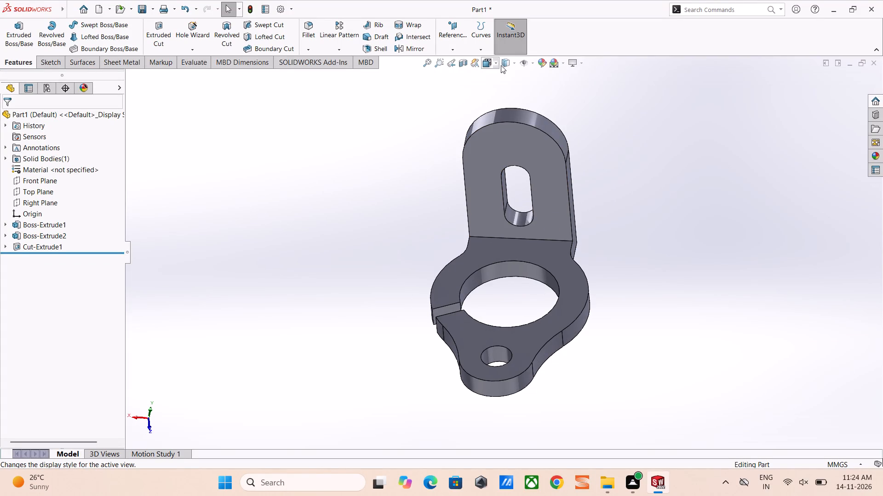
pyautogui.click(501, 65)
pyautogui.click(498, 65)
pyautogui.click(497, 65)
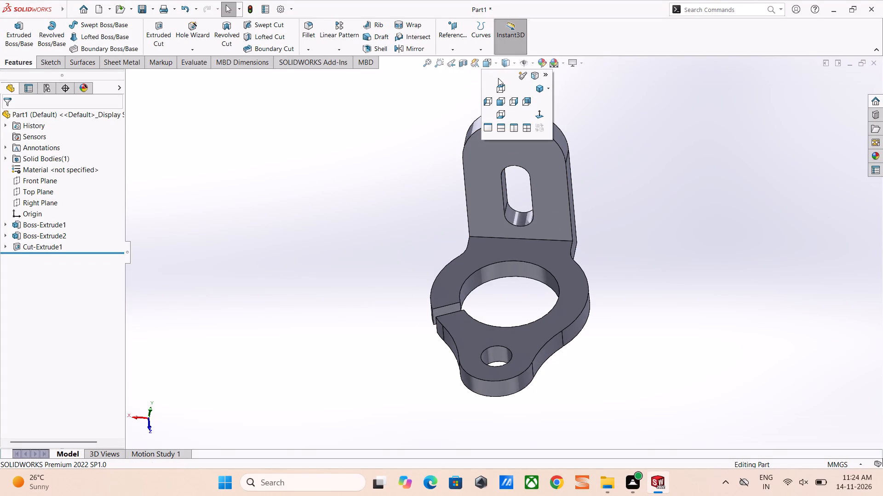
pyautogui.click(539, 91)
pyautogui.click(670, 188)
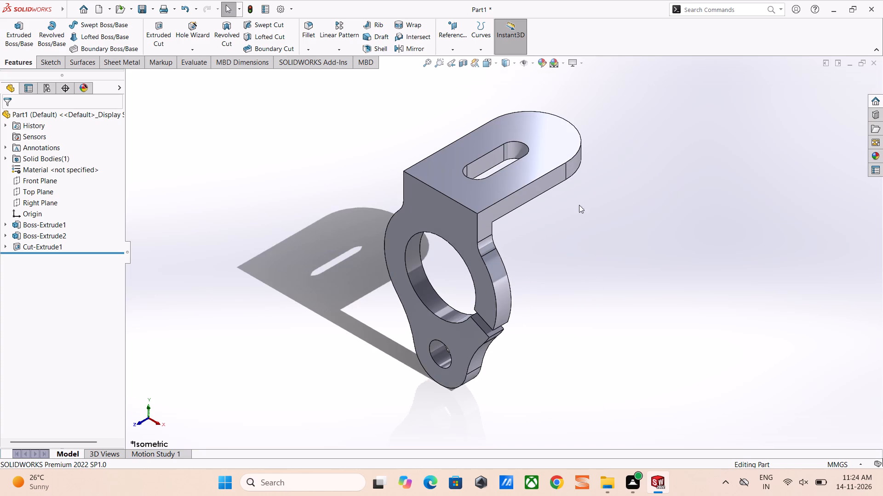
pyautogui.moveTo(559, 215); pyautogui.dragTo(593, 221, button='middle')
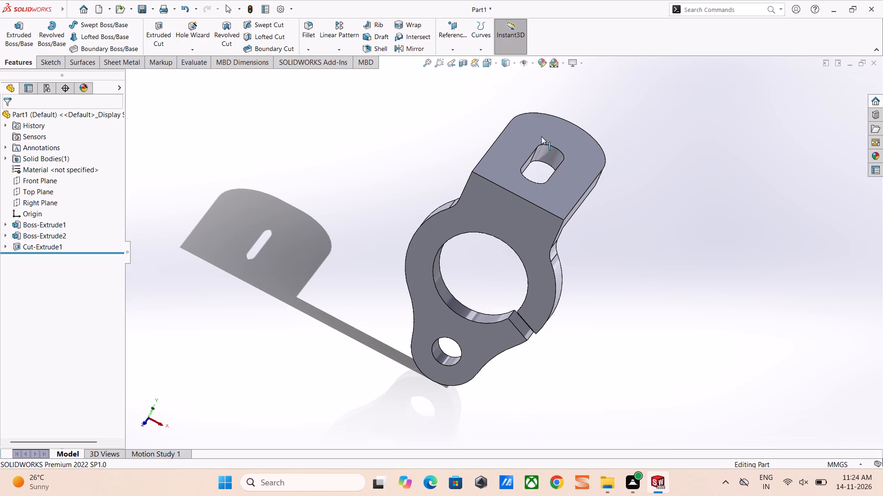
pyautogui.click(498, 65)
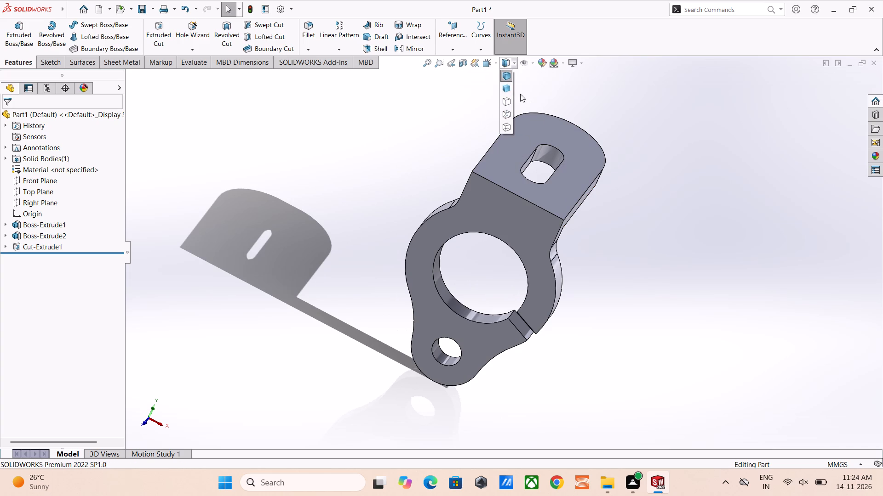
pyautogui.click(542, 91)
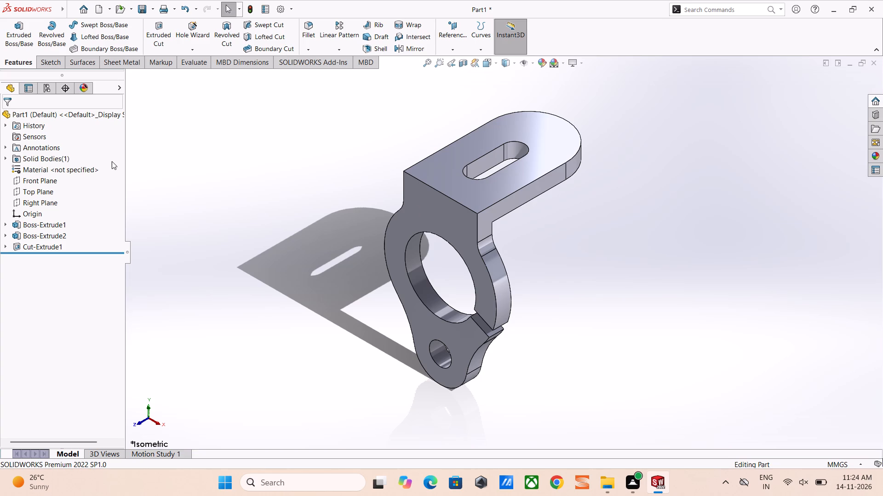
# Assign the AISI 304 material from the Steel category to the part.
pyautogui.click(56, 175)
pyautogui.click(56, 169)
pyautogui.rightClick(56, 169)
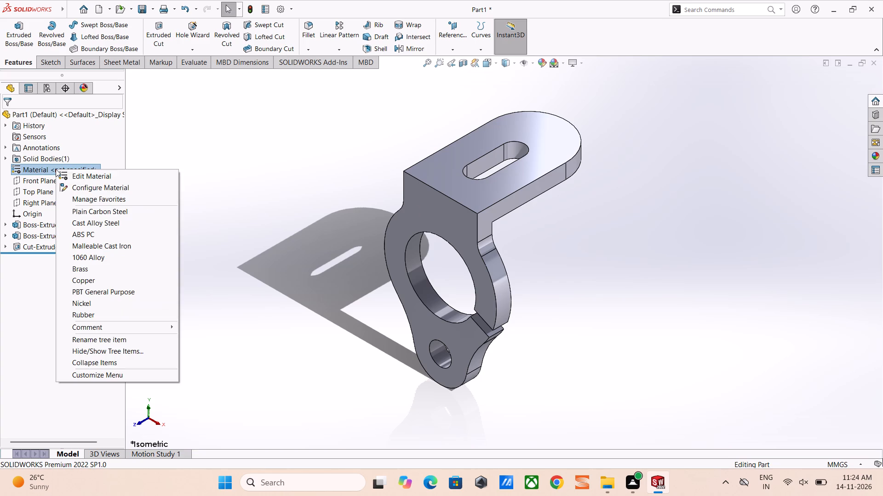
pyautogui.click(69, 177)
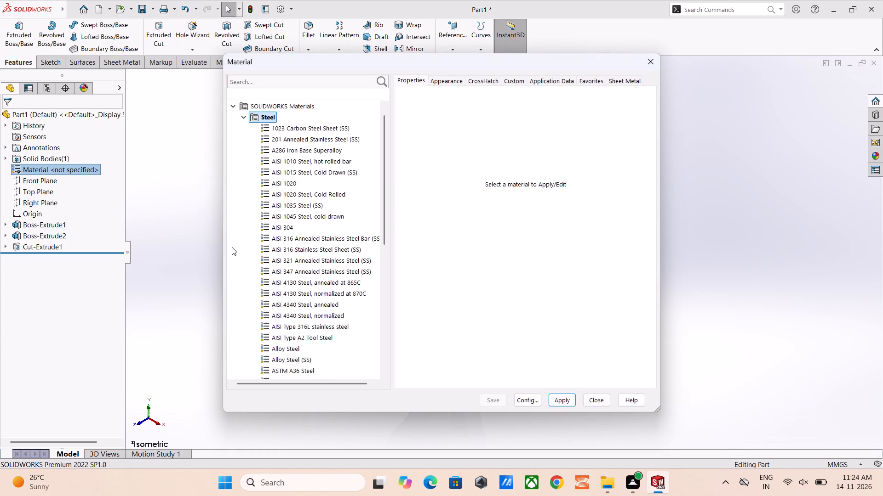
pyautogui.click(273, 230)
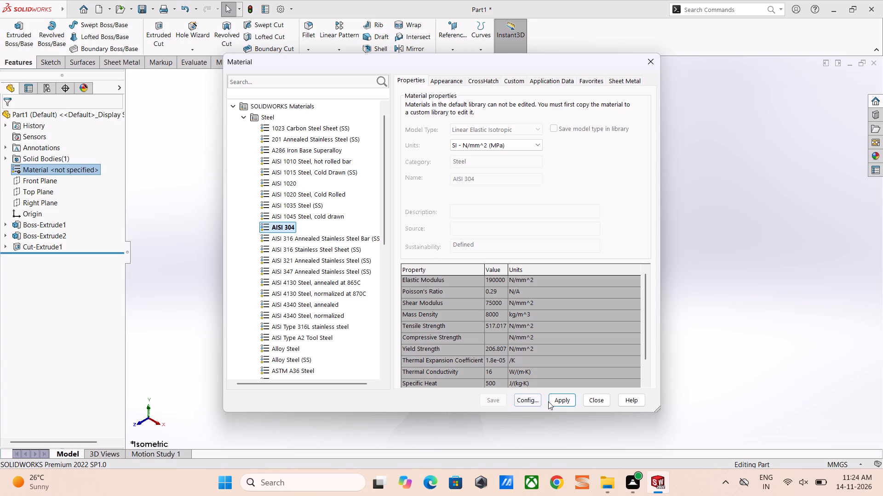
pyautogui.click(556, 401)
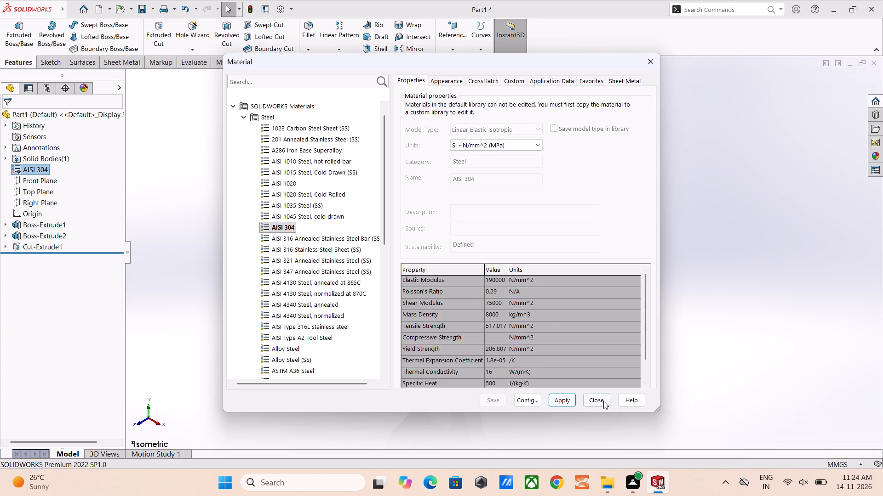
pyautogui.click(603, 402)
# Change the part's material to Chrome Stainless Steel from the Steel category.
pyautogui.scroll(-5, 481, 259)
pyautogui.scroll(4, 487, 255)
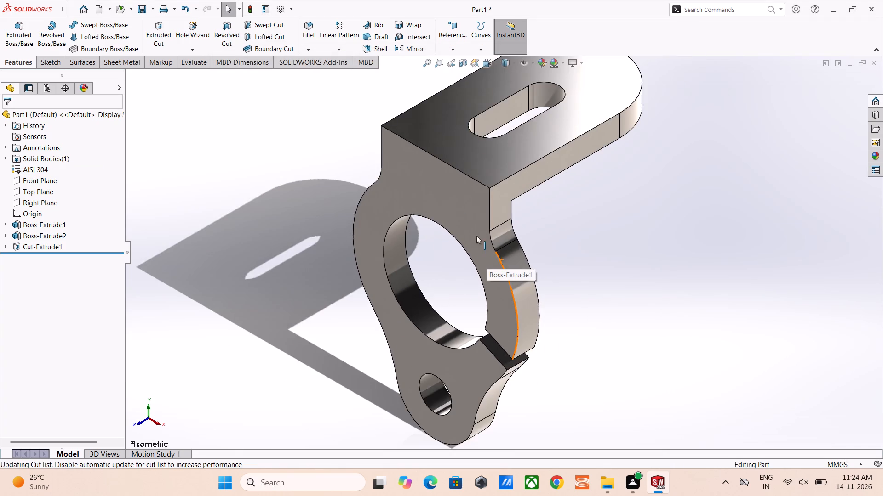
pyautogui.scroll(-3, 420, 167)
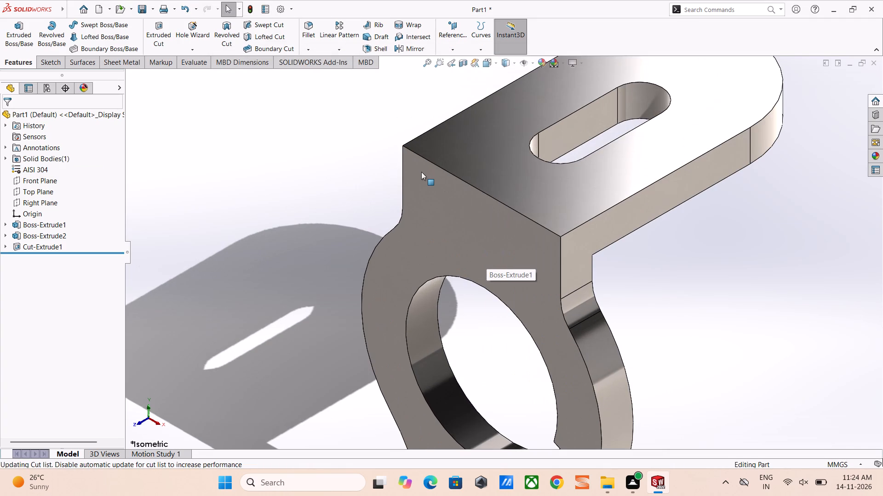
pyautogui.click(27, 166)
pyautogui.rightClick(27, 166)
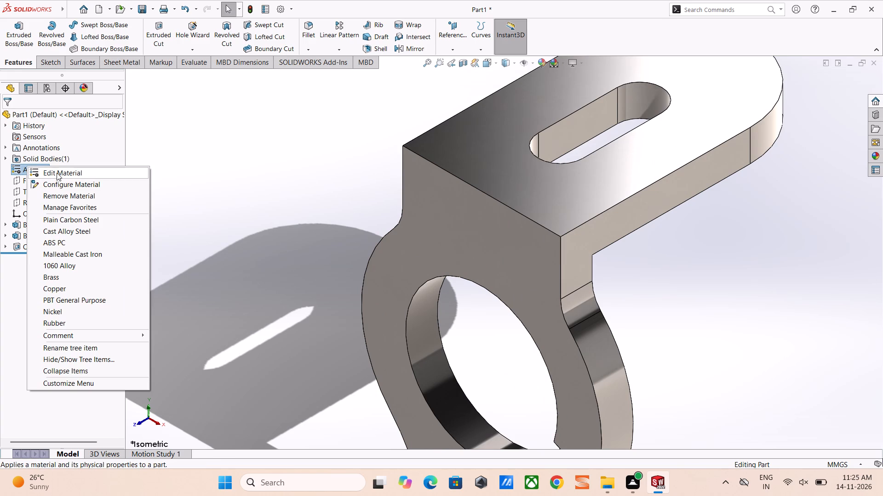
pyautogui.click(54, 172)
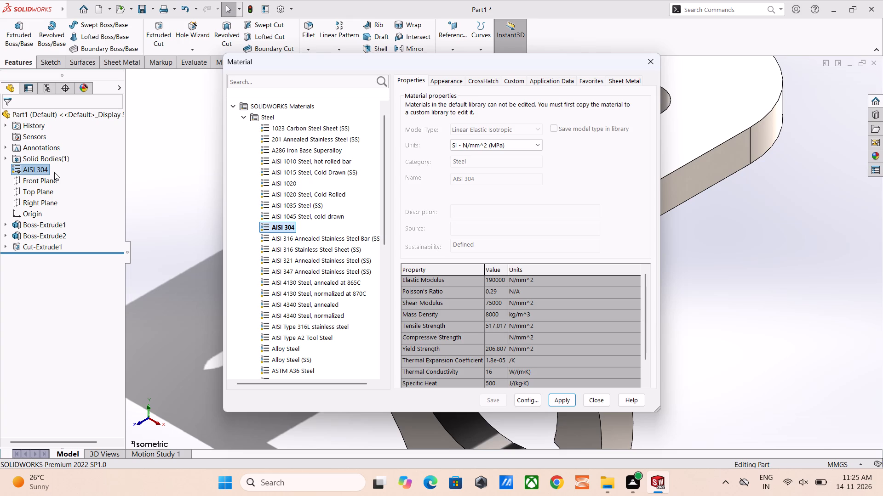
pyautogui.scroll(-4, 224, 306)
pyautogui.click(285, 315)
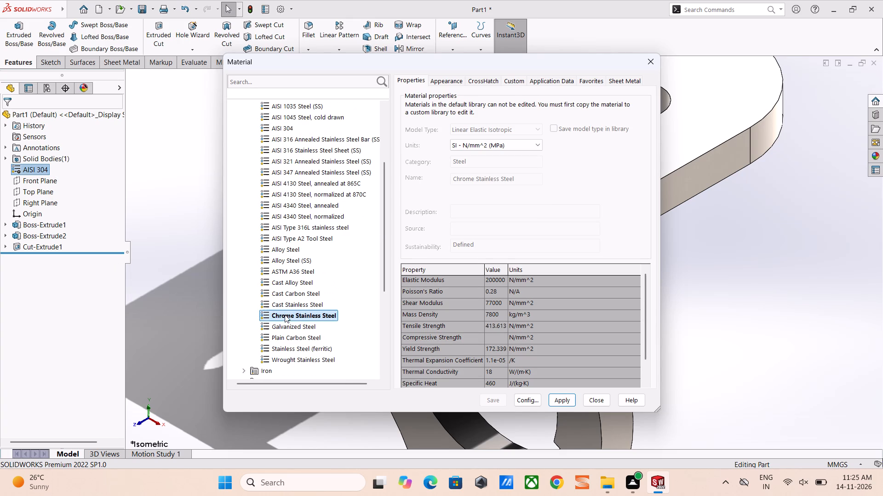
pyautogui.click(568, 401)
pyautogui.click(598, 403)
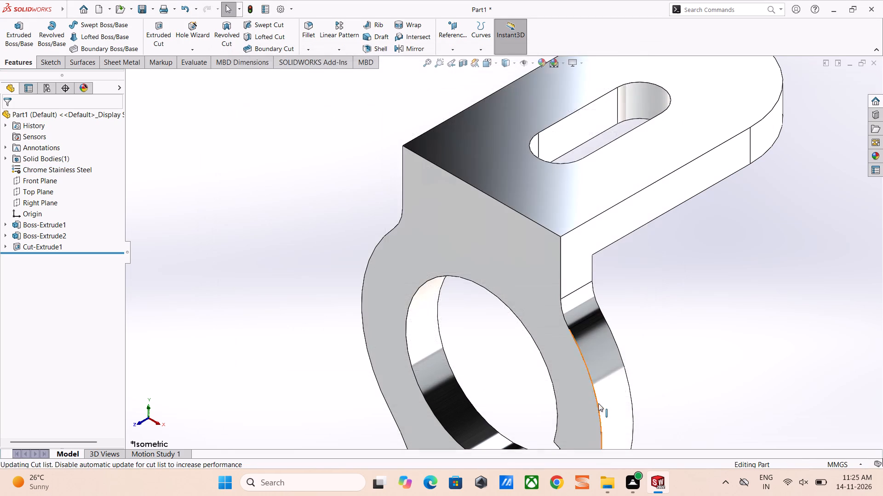
# Change the part's material to POLYURETHANE (11671) from the Rubber category.
pyautogui.scroll(5, 597, 403)
pyautogui.moveTo(579, 310); pyautogui.dragTo(455, 345, button='middle')
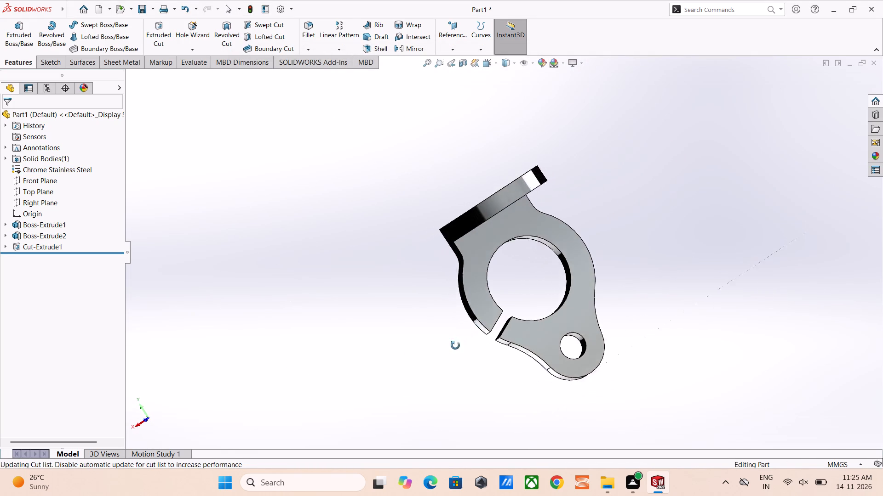
pyautogui.moveTo(455, 345); pyautogui.dragTo(446, 362, button='middle')
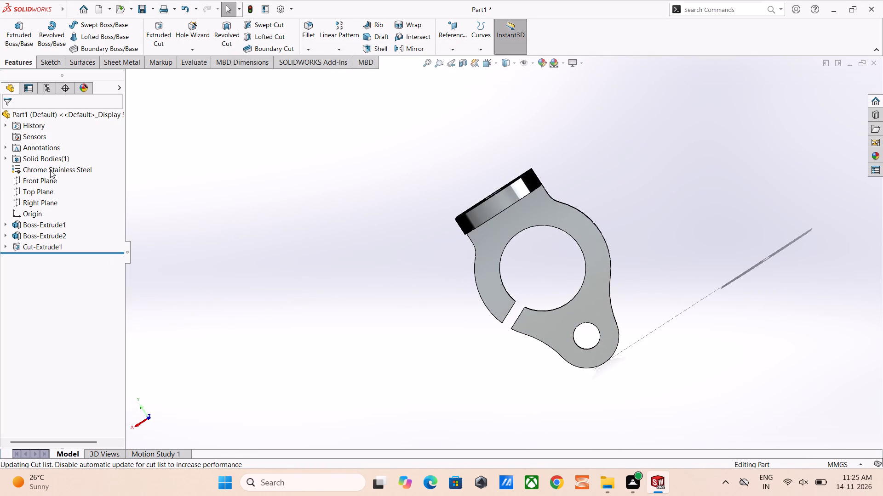
pyautogui.click(50, 170)
pyautogui.rightClick(50, 170)
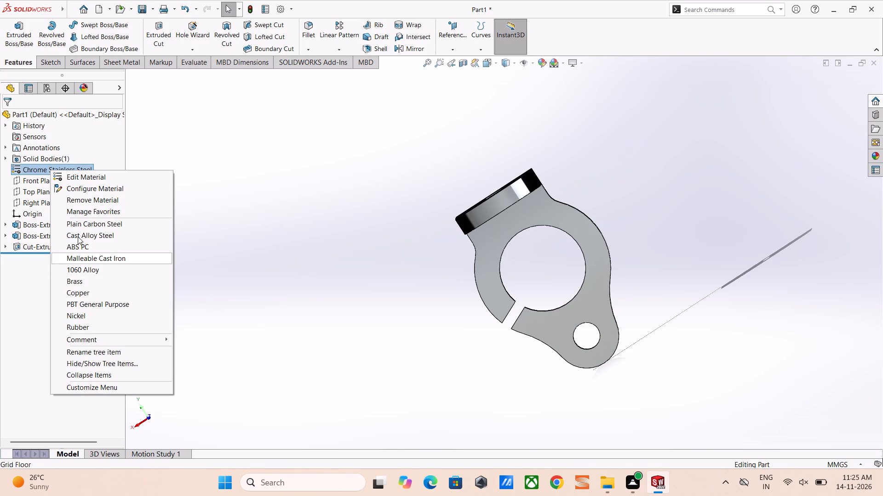
pyautogui.click(84, 180)
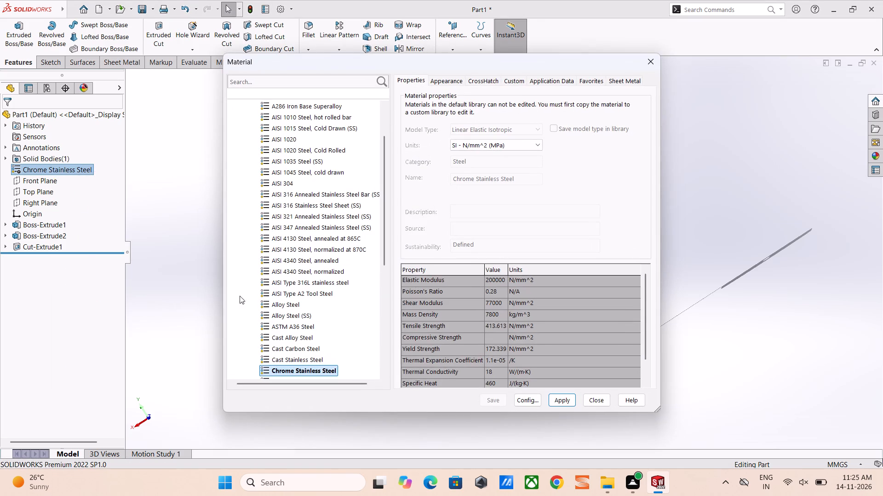
pyautogui.scroll(-7, 341, 293)
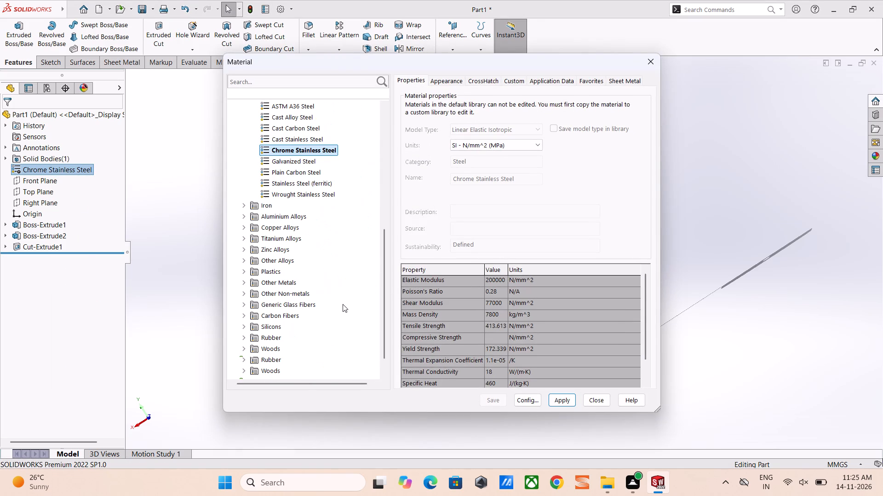
pyautogui.scroll(-2, 343, 304)
pyautogui.click(278, 339)
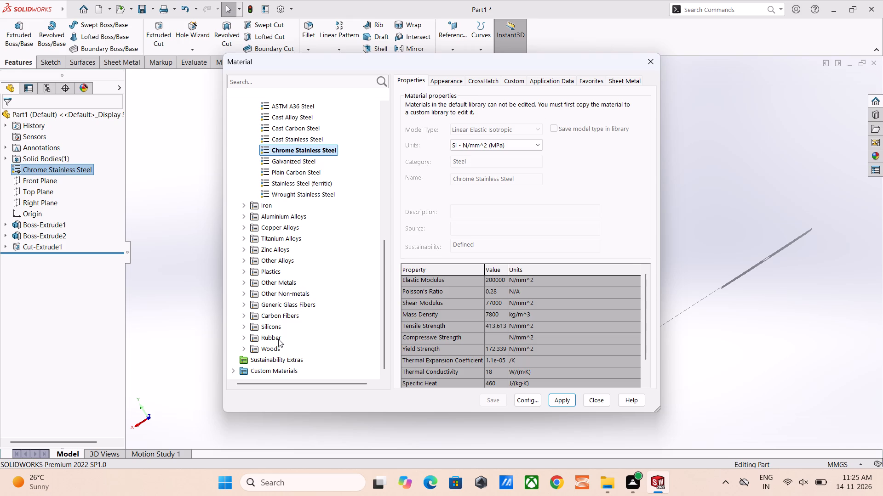
pyautogui.click(242, 340)
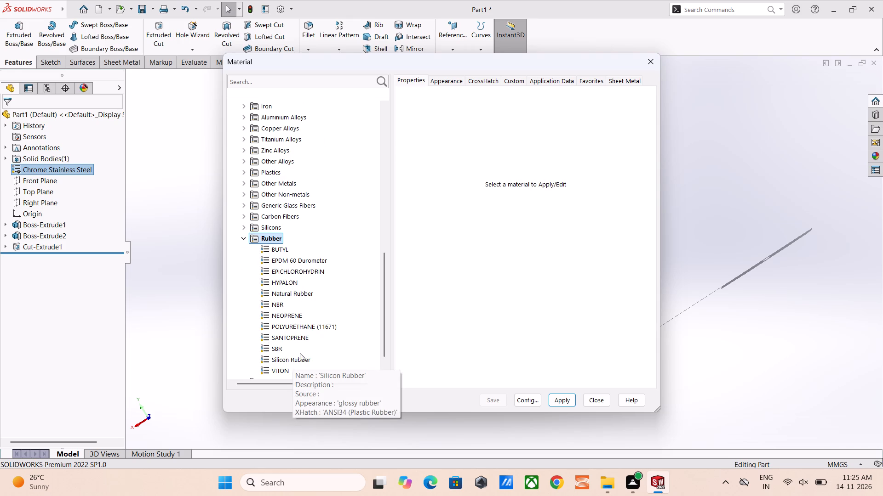
pyautogui.scroll(-2, 305, 341)
pyautogui.click(291, 293)
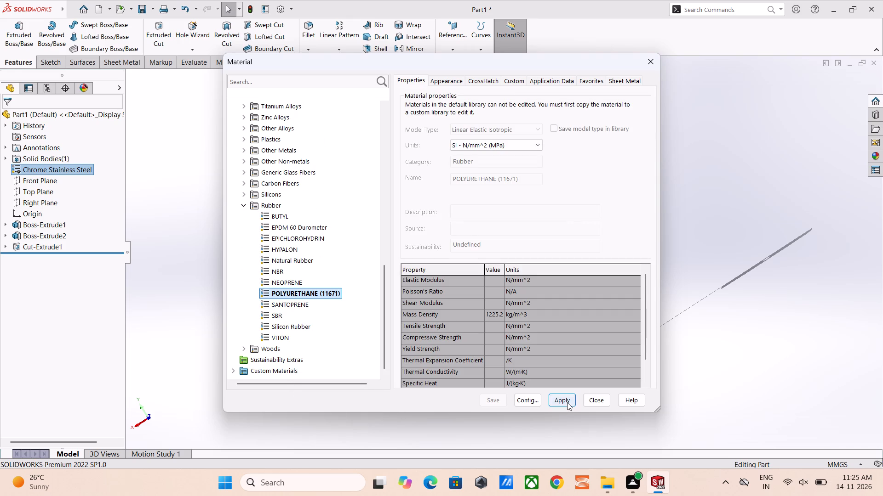
pyautogui.click(567, 402)
pyautogui.click(601, 401)
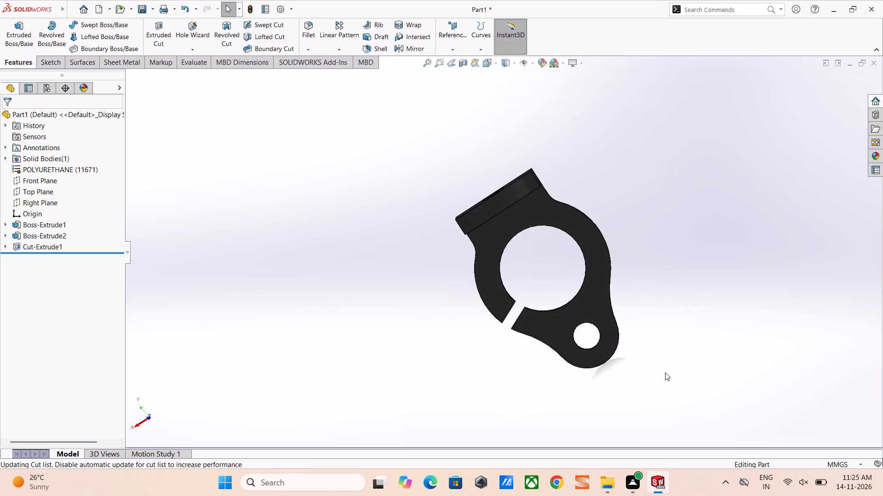
# Examine the part with its new material from several angles and return to the isometric view.
pyautogui.scroll(1, 665, 372)
pyautogui.moveTo(603, 279); pyautogui.dragTo(692, 361, button='middle')
pyautogui.scroll(-3, 581, 258)
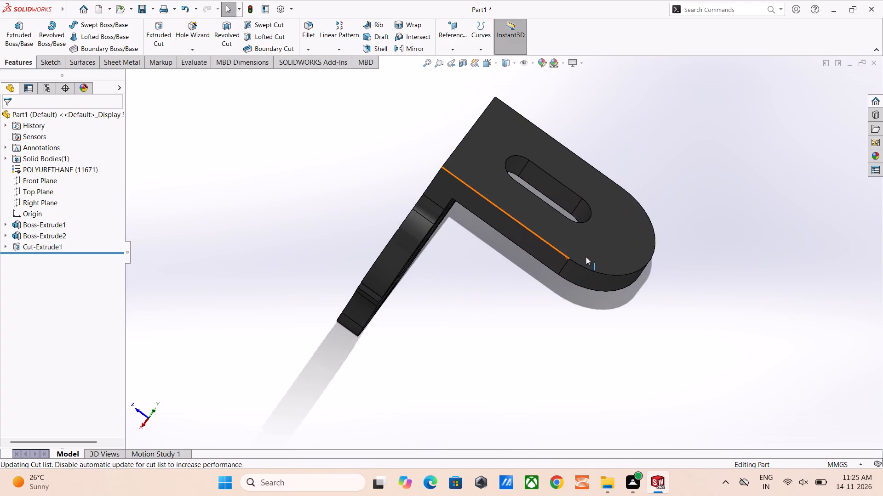
pyautogui.moveTo(576, 275); pyautogui.dragTo(631, 295, button='middle')
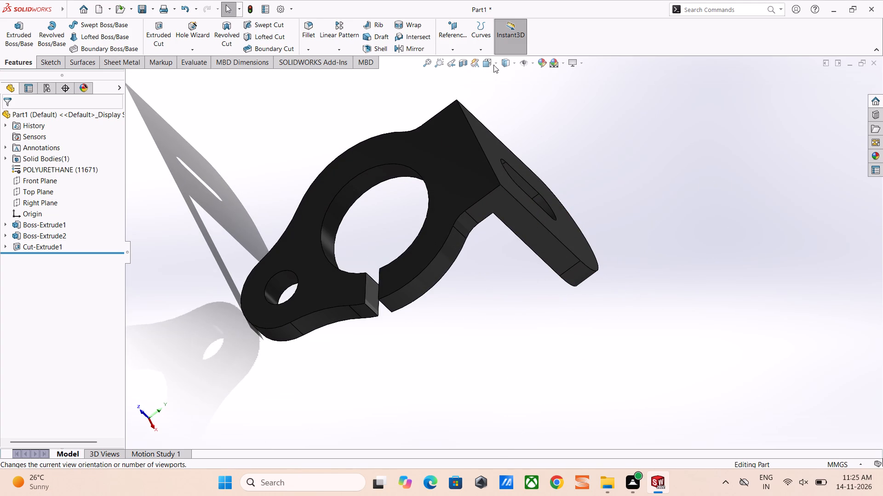
pyautogui.click(495, 63)
pyautogui.click(544, 91)
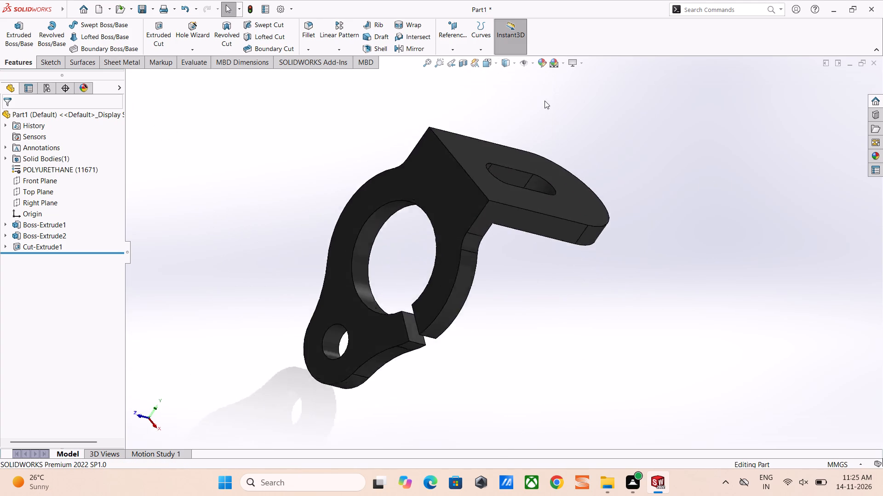
pyautogui.click(594, 237)
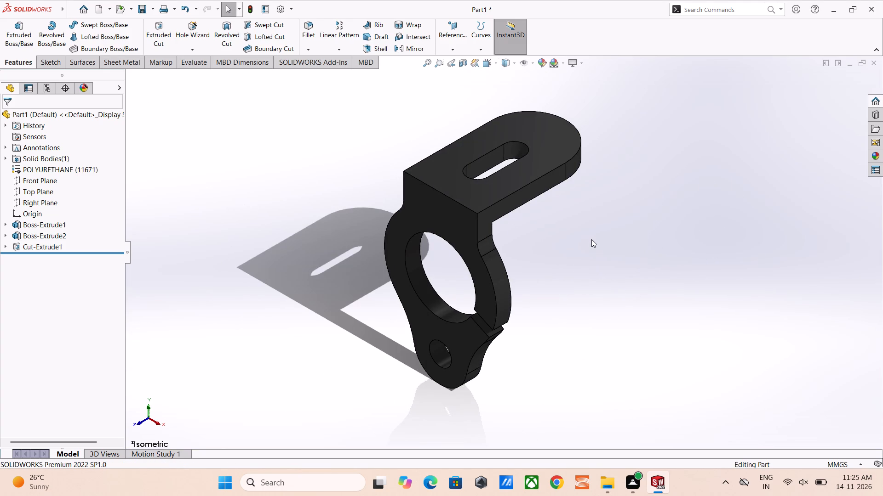
# Save the part as 14 in the fuji folder on the Desktop.
pyautogui.hotkey('ctrl', 's')
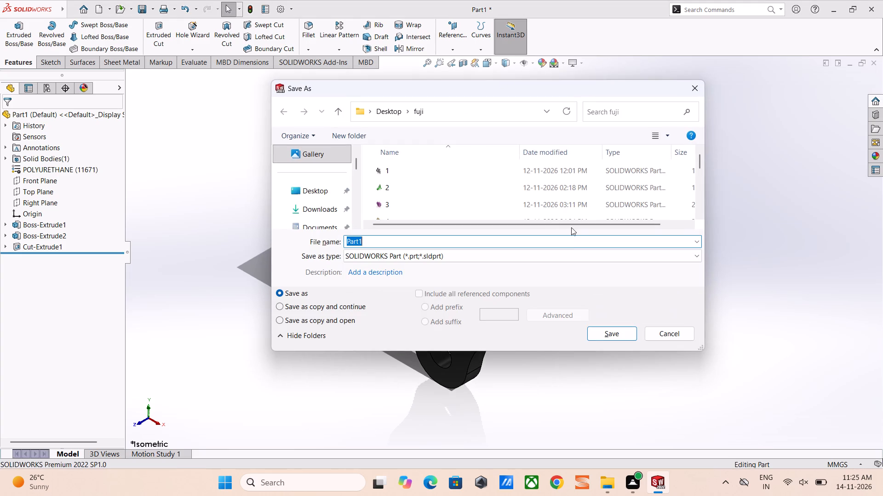
pyautogui.scroll(-10, 471, 176)
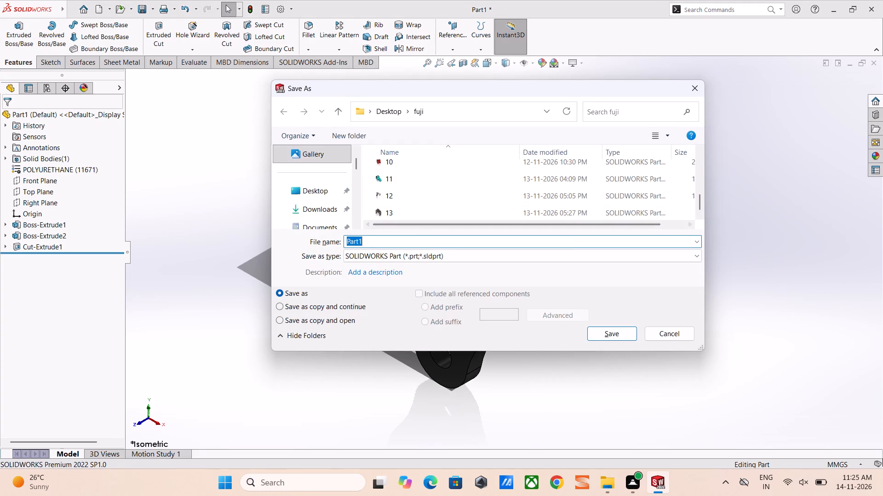
pyautogui.doubleClick(424, 246)
pyautogui.write('14')
pyautogui.press('Return')
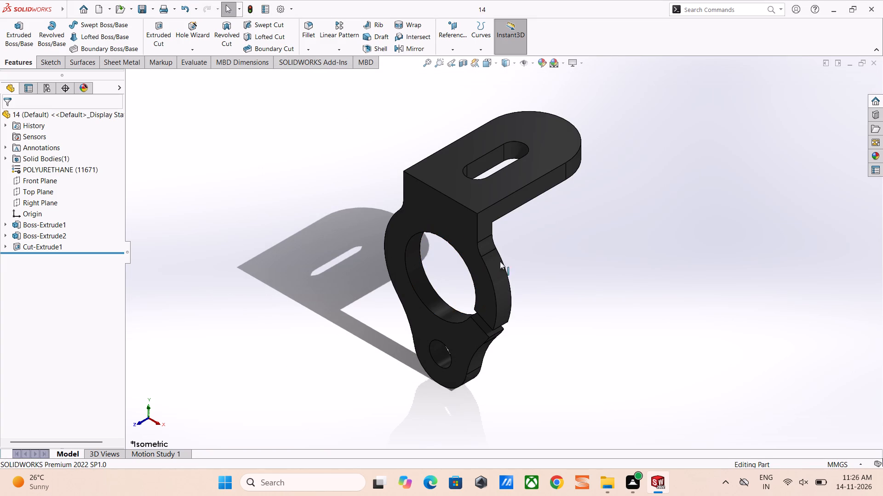
pyautogui.click(524, 258)
# Create a new drawing document with the standard A3 (ISO) sheet size and its sheet format displayed.
pyautogui.hotkey('ctrl', 'n')
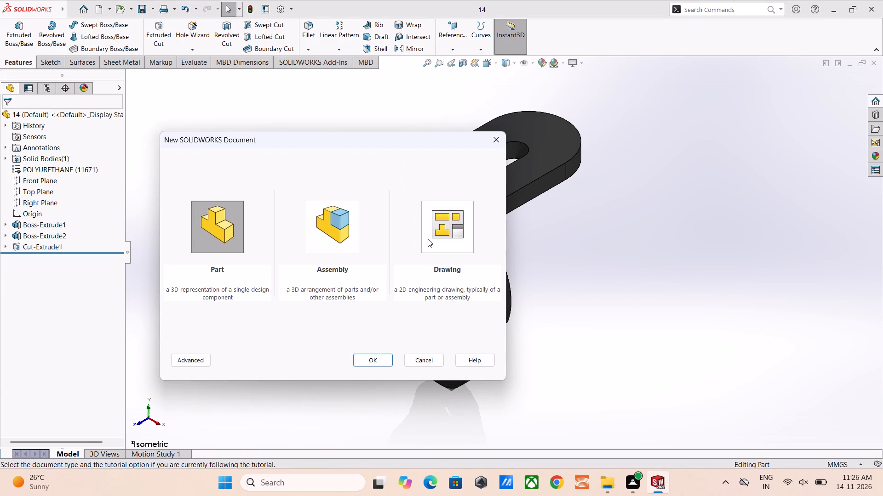
pyautogui.press('Right')
pyautogui.press('Right')
pyautogui.press('Return')
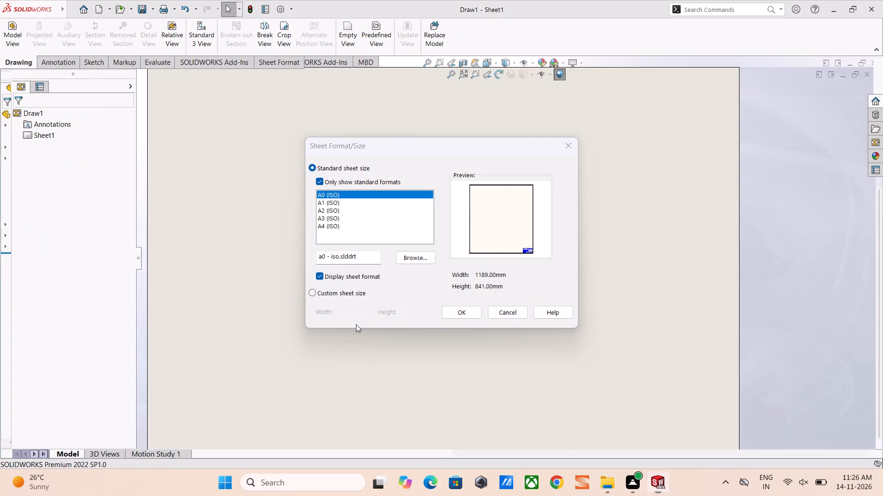
pyautogui.click(347, 216)
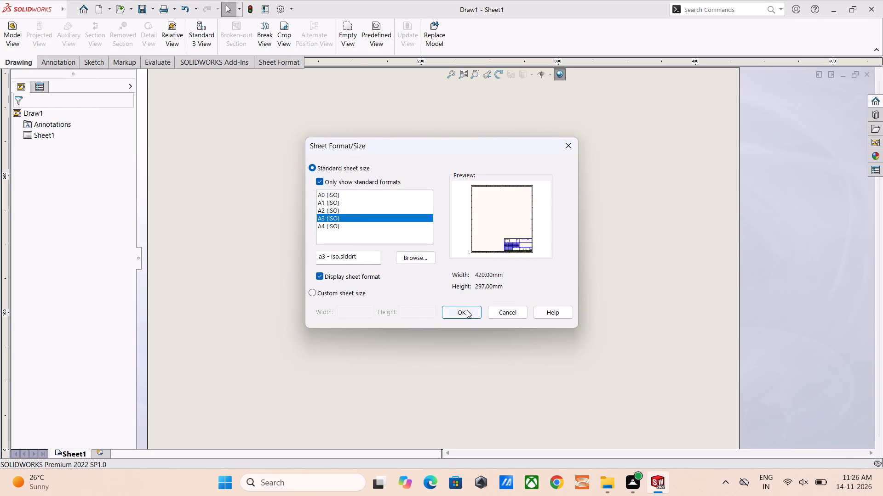
pyautogui.click(467, 310)
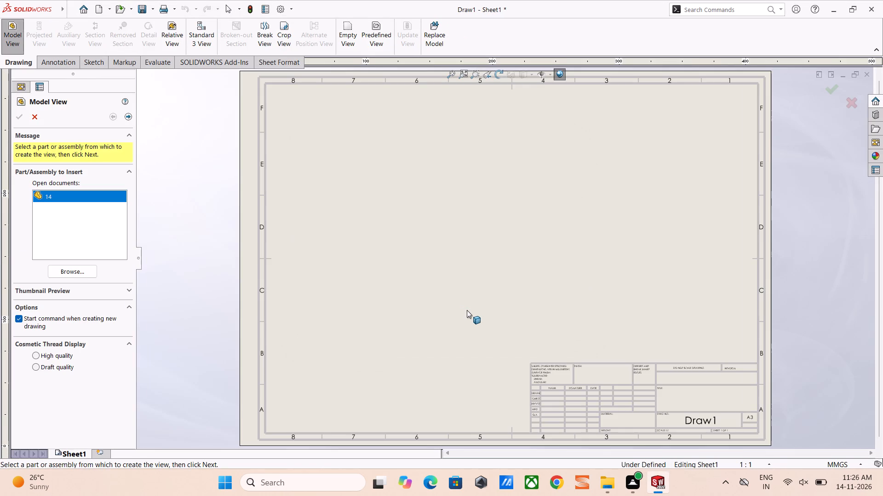
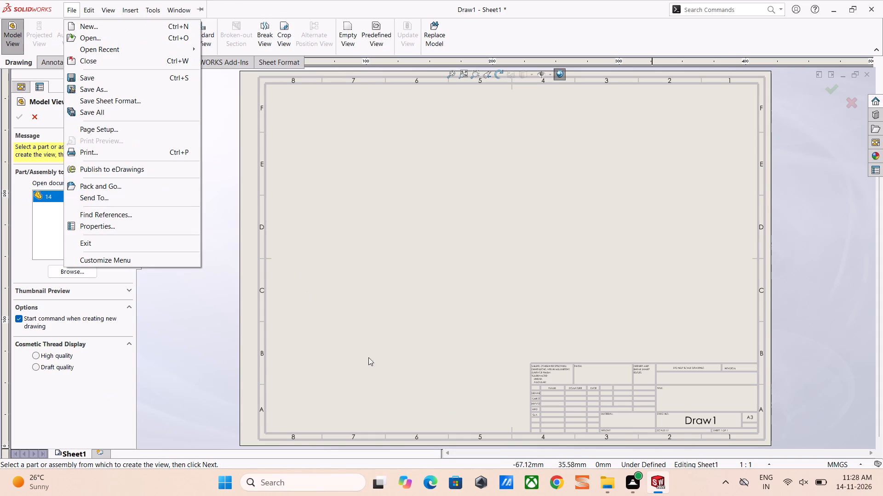
# Insert the front view of part 14 from the fuji folder on the left half of the sheet.
pyautogui.click(244, 304)
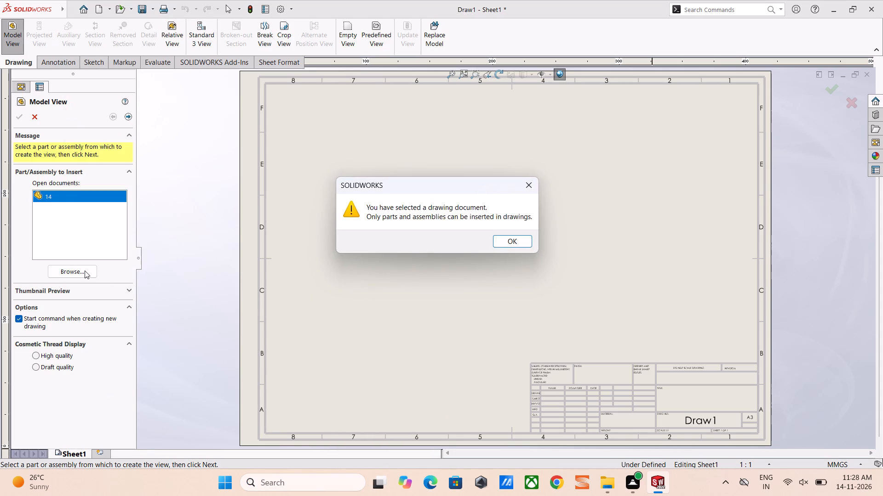
pyautogui.click(85, 271)
pyautogui.click(510, 242)
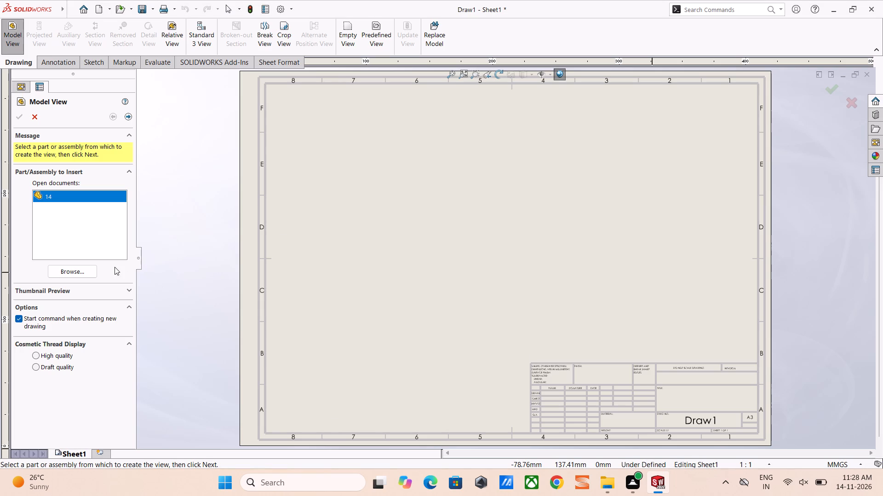
pyautogui.click(82, 270)
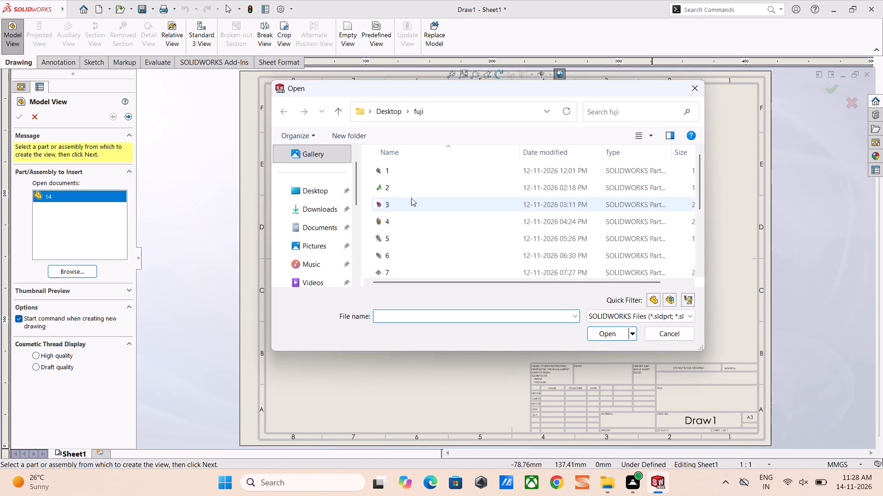
pyautogui.scroll(-9, 421, 214)
pyautogui.click(407, 273)
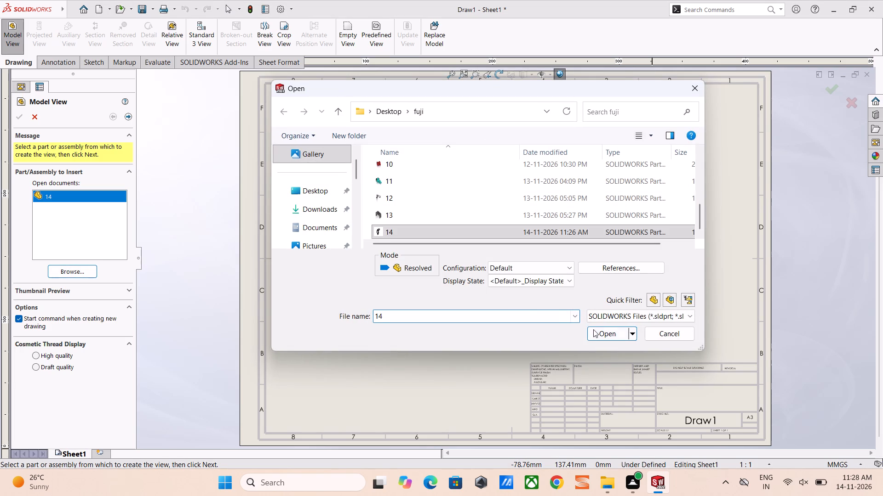
pyautogui.click(596, 333)
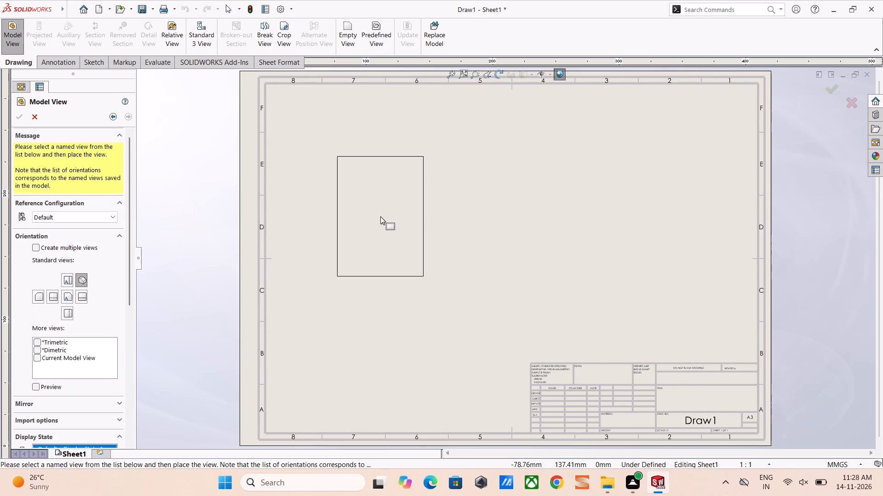
pyautogui.click(68, 297)
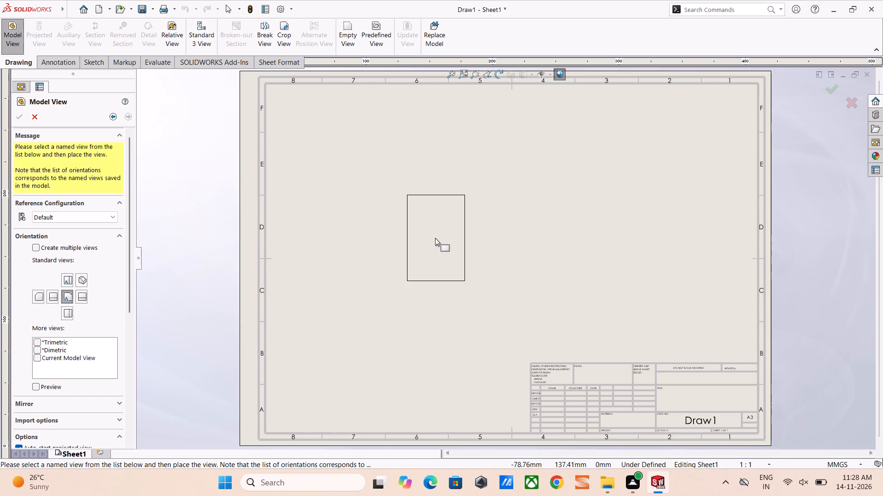
pyautogui.click(386, 242)
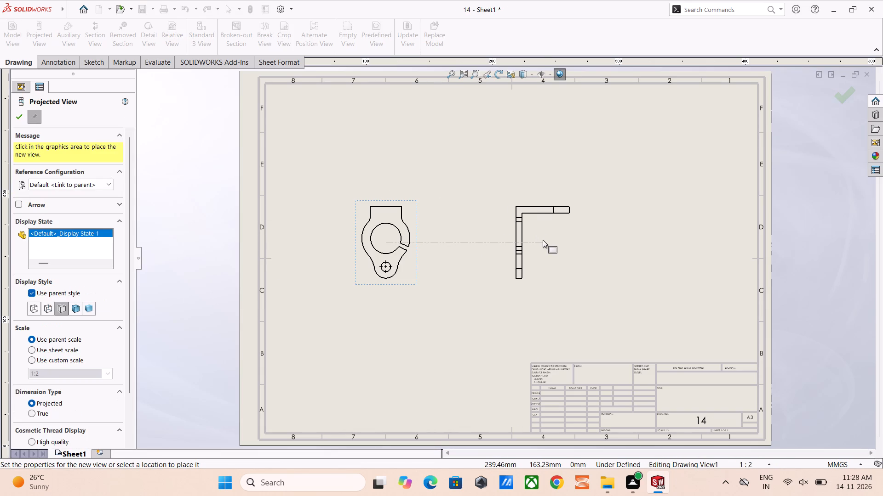
# Project views from the front view beside, above and below it, plus an isometric view diagonally near the title block.
pyautogui.click(550, 240)
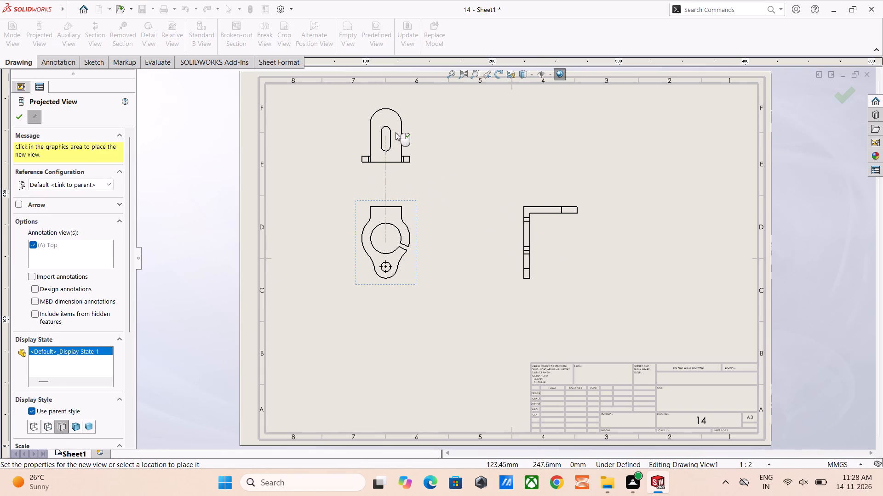
pyautogui.click(396, 132)
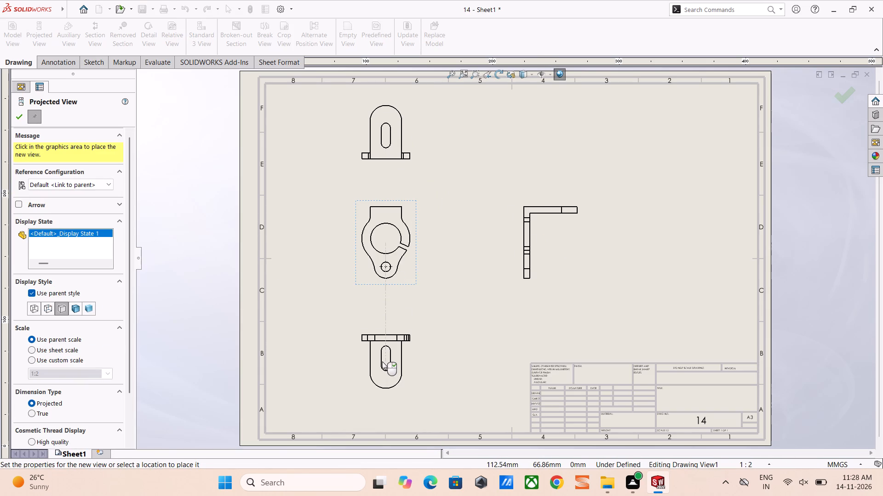
pyautogui.click(382, 361)
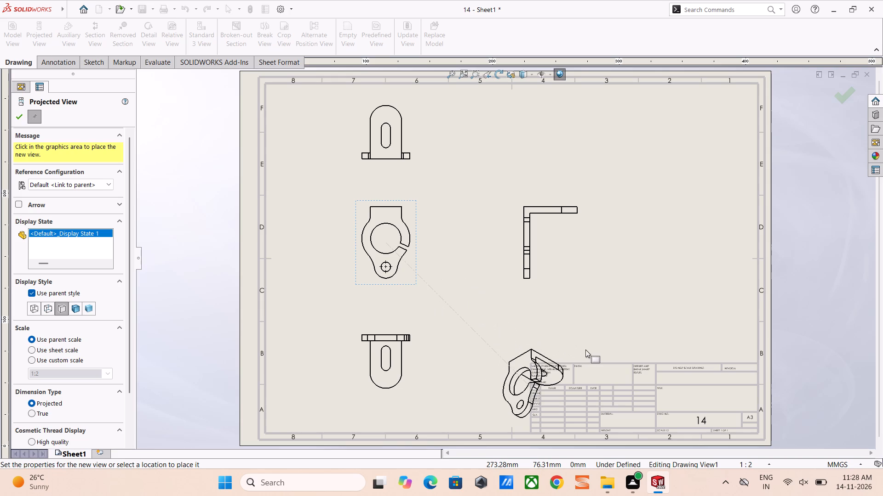
pyautogui.click(577, 344)
pyautogui.press('Escape')
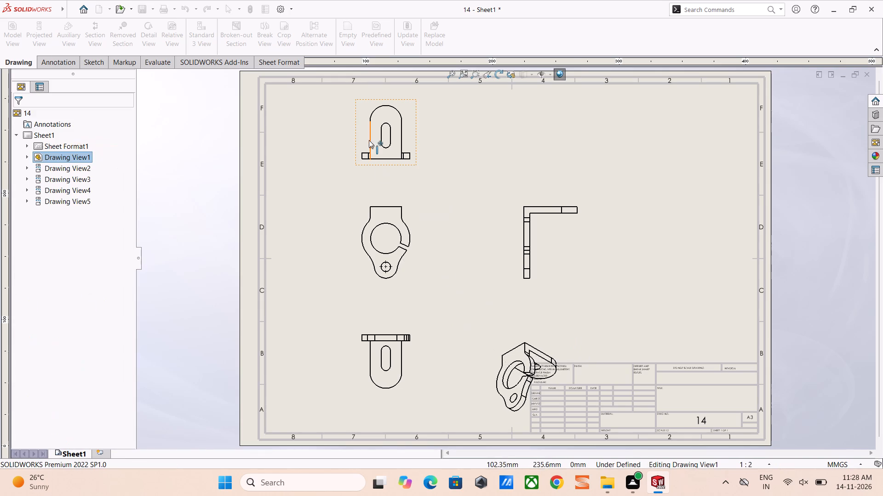
# Delete the projected view above the front view.
pyautogui.moveTo(413, 135); pyautogui.dragTo(414, 148)
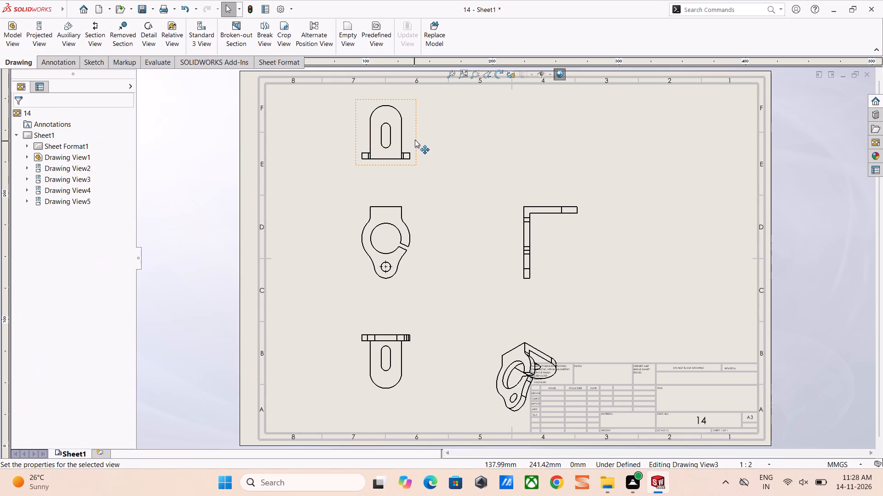
pyautogui.click(416, 139)
pyautogui.press('Delete')
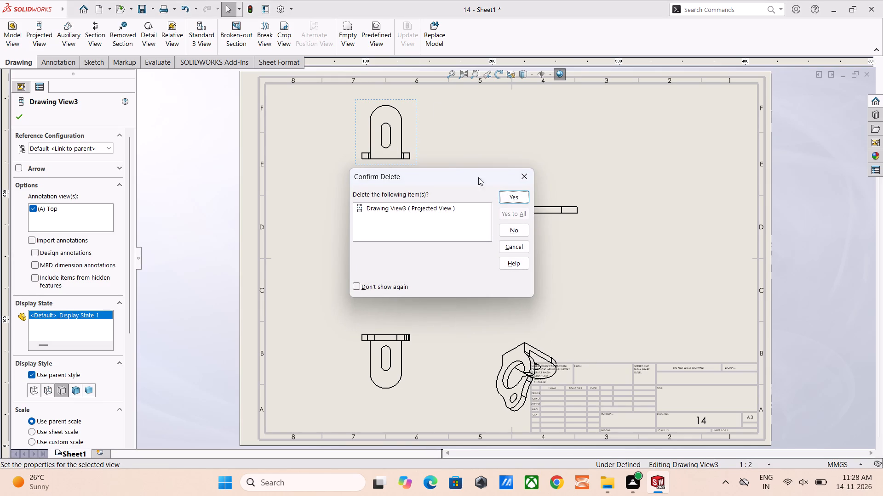
pyautogui.click(533, 197)
pyautogui.click(517, 202)
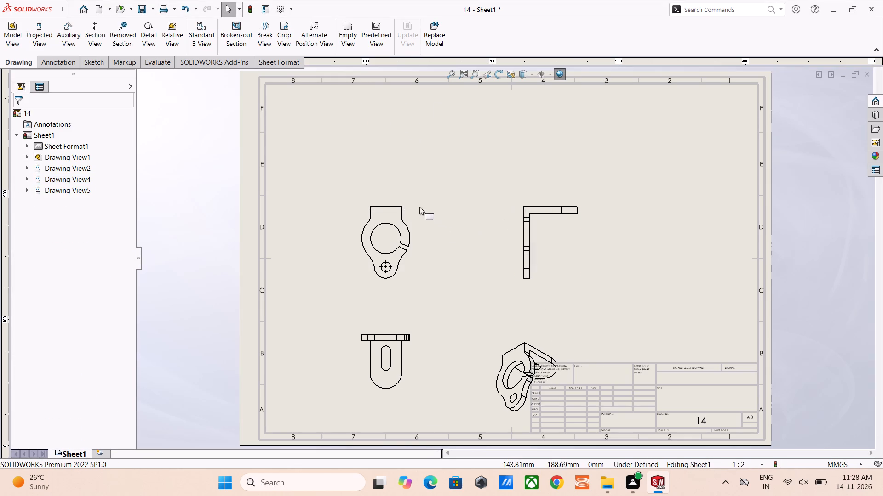
# Spread the four views over the sheet, raising the front and lower views and moving the isometric view clear of the title block.
pyautogui.moveTo(417, 209); pyautogui.dragTo(419, 127)
pyautogui.moveTo(416, 328); pyautogui.dragTo(417, 271)
pyautogui.moveTo(574, 350); pyautogui.dragTo(650, 285)
pyautogui.moveTo(586, 159); pyautogui.dragTo(655, 159)
pyautogui.click(786, 205)
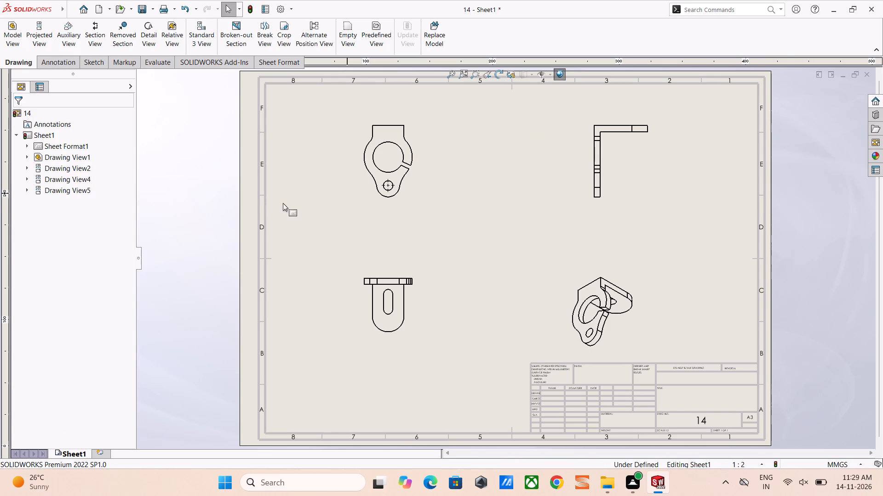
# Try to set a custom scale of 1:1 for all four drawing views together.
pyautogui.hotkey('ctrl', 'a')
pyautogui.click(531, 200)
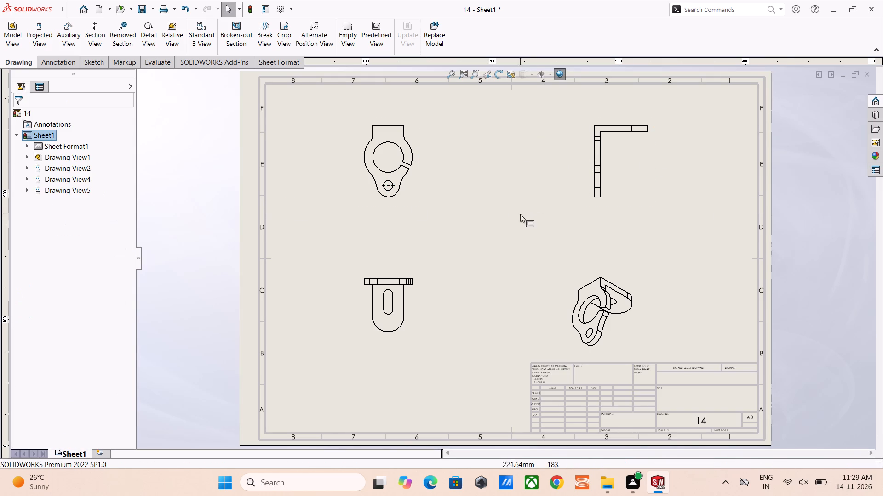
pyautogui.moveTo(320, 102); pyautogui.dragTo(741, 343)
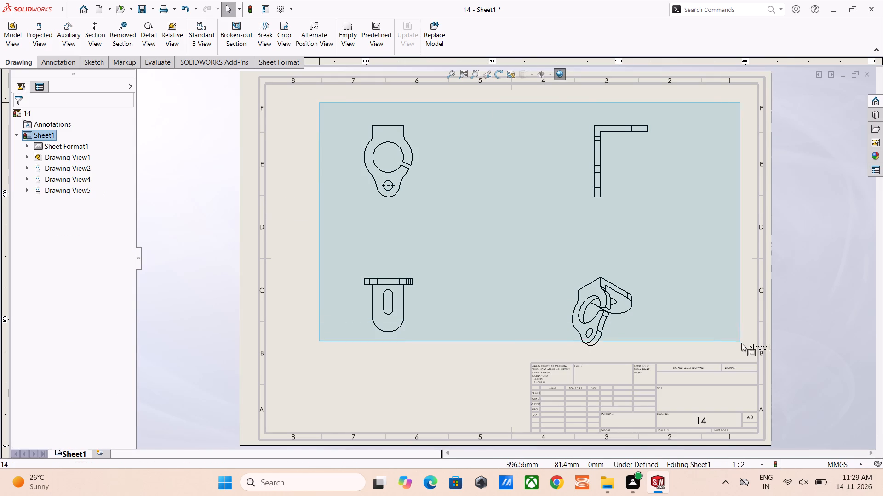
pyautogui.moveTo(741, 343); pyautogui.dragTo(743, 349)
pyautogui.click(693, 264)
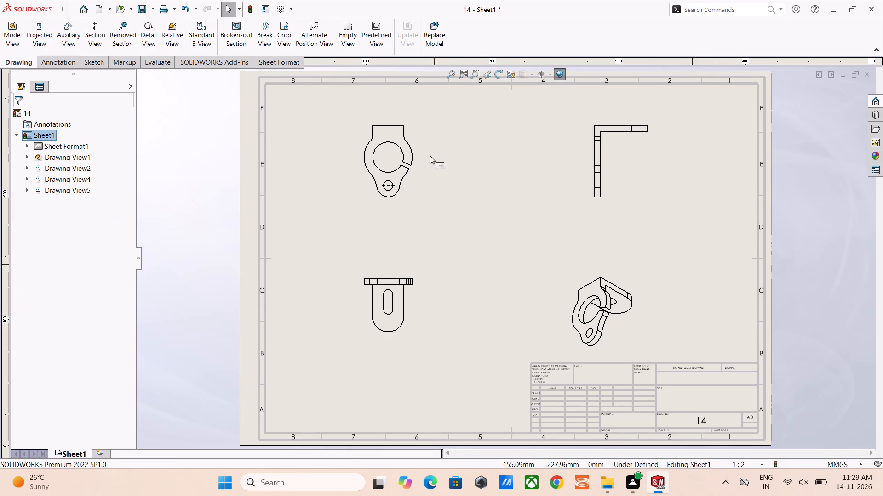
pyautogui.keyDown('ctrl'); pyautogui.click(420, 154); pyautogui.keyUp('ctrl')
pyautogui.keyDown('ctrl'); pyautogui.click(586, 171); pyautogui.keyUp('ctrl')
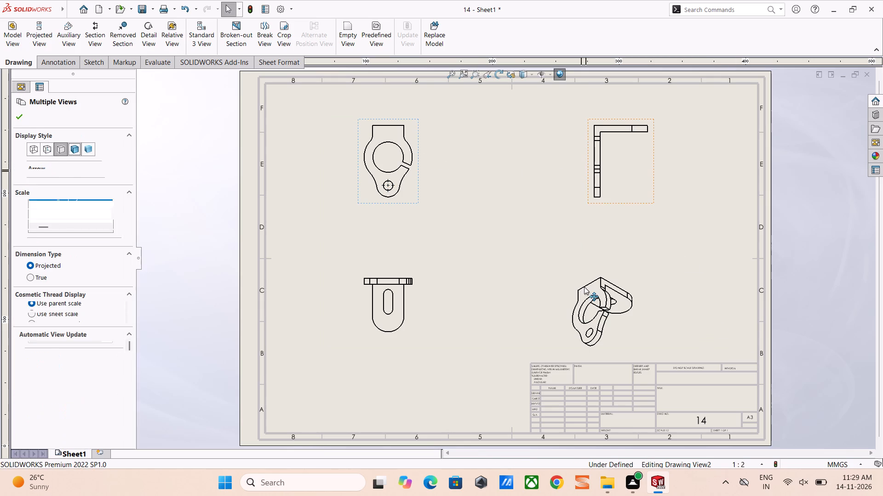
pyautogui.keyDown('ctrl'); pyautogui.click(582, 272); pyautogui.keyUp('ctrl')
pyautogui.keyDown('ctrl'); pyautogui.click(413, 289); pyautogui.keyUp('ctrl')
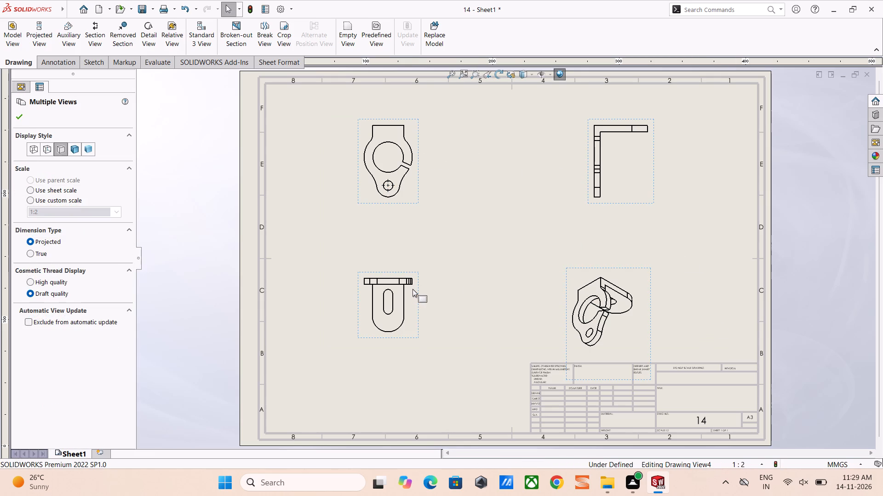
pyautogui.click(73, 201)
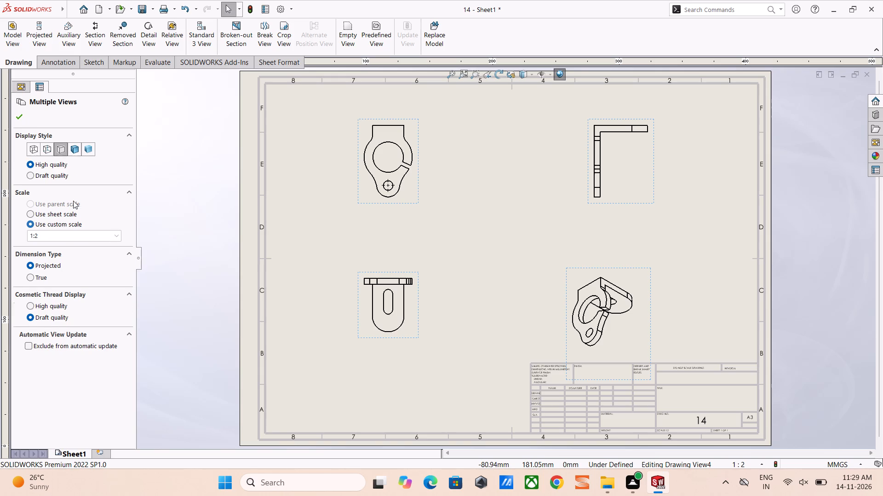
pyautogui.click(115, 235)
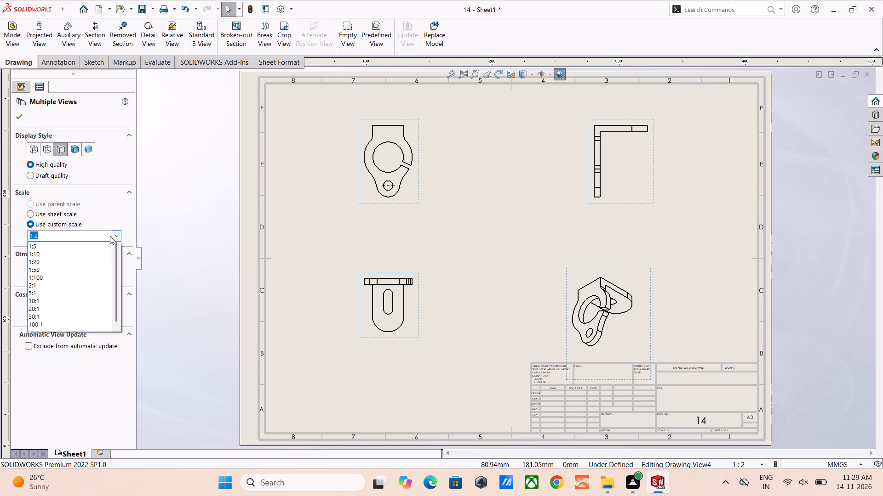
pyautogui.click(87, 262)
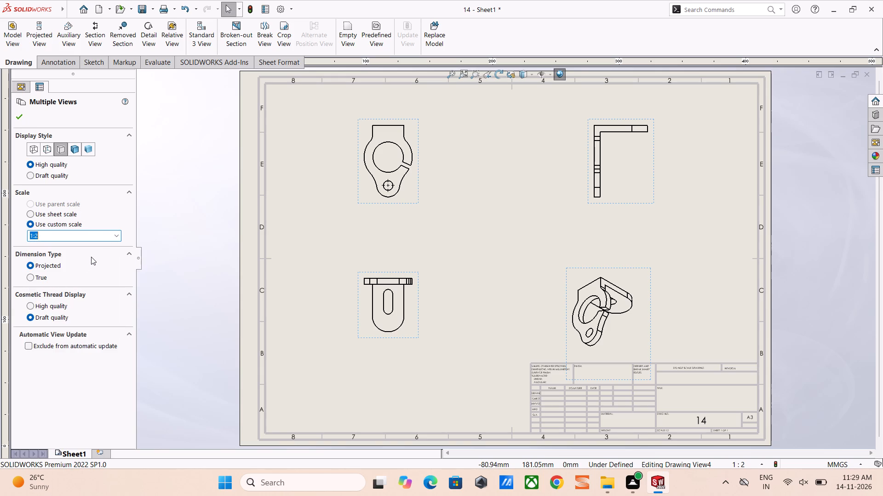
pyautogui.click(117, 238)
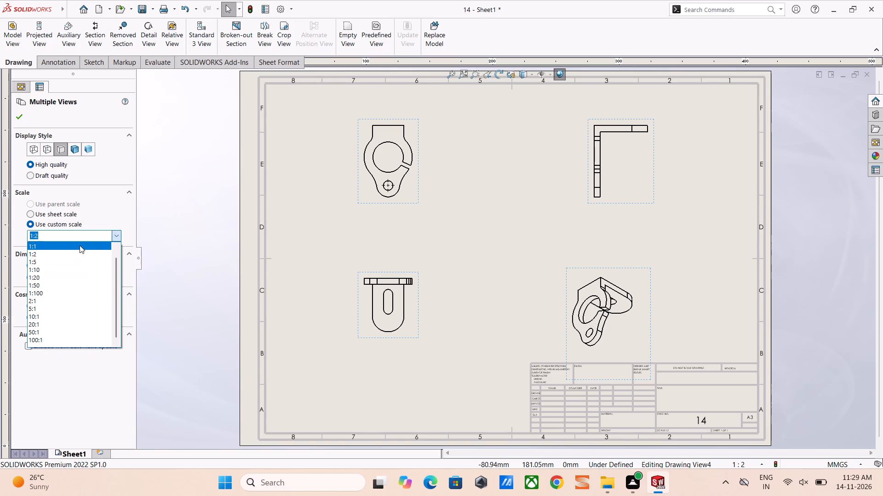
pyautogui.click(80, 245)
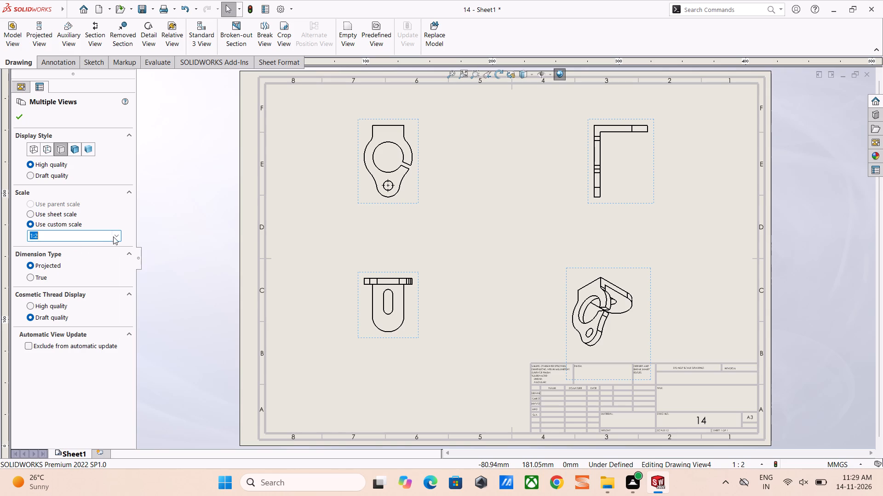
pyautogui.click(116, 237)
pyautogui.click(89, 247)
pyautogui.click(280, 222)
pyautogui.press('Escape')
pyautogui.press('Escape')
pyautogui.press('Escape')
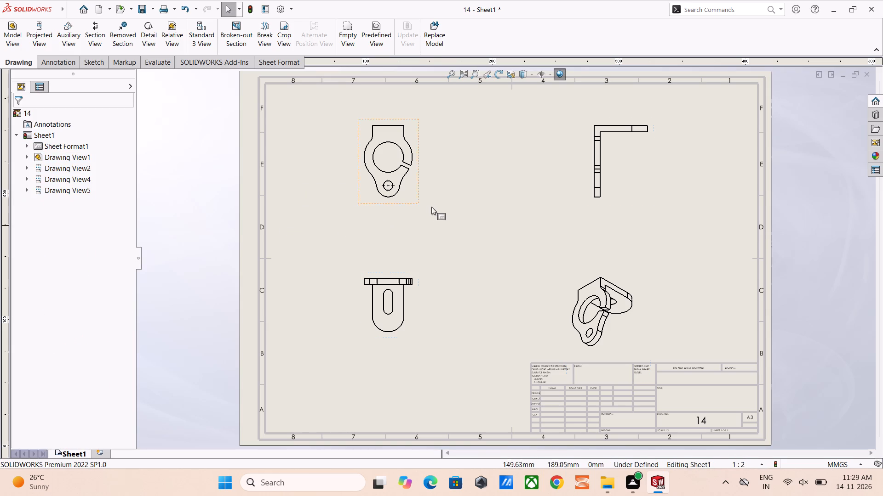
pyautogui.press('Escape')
# Set the front view's custom scale to 1:1.
pyautogui.click(418, 199)
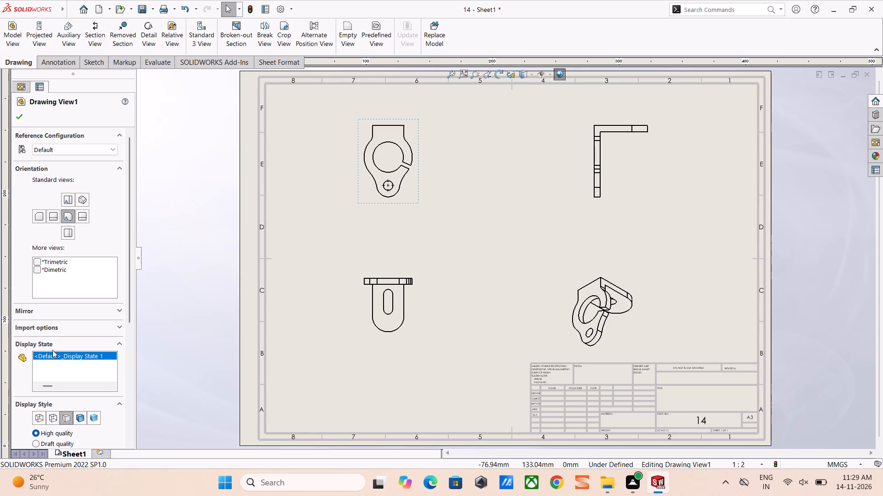
pyautogui.scroll(-5, 71, 373)
pyautogui.scroll(-4, 64, 427)
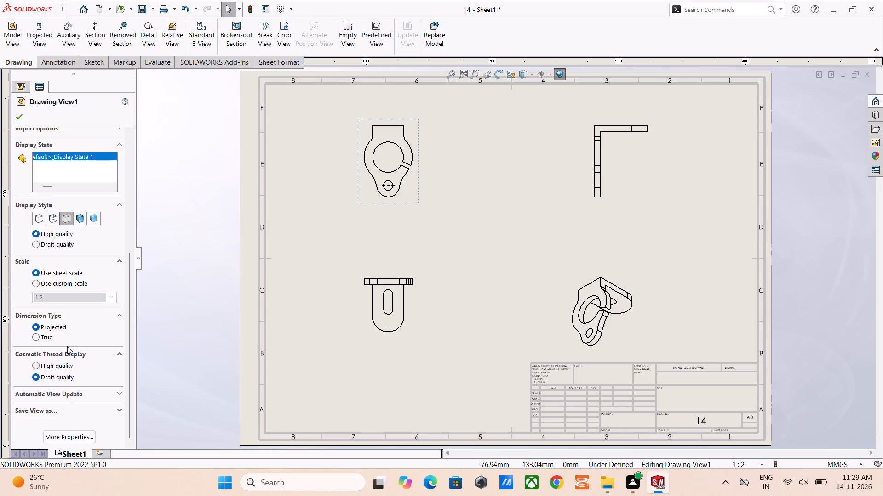
pyautogui.click(69, 285)
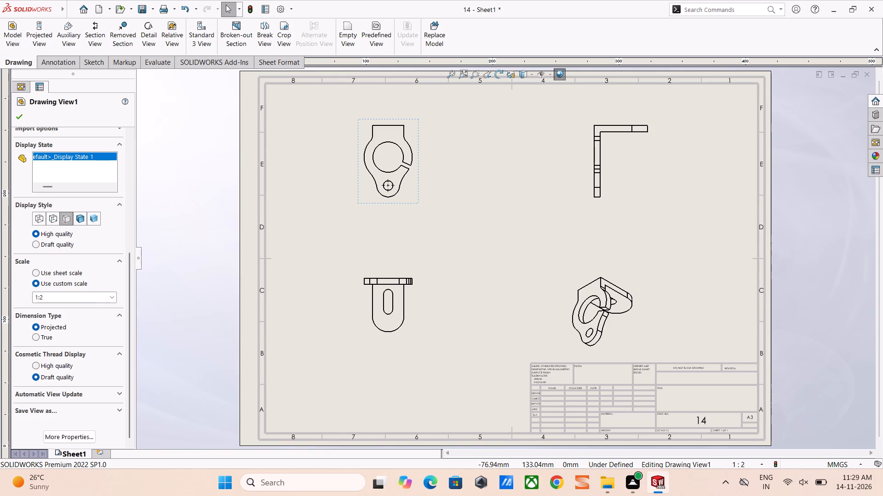
pyautogui.click(111, 299)
pyautogui.click(89, 309)
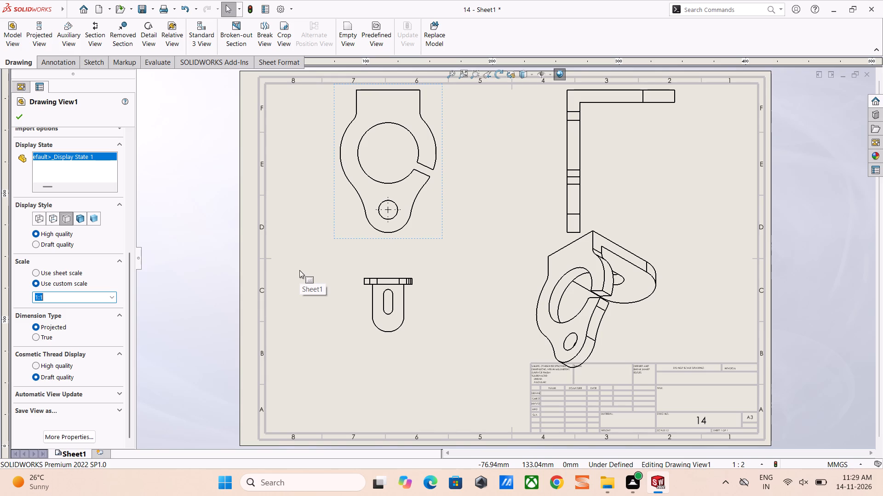
# Undo the last moves of the side and isometric views, and try to redo them.
pyautogui.press('Escape')
pyautogui.hotkey('ctrl', 'z')
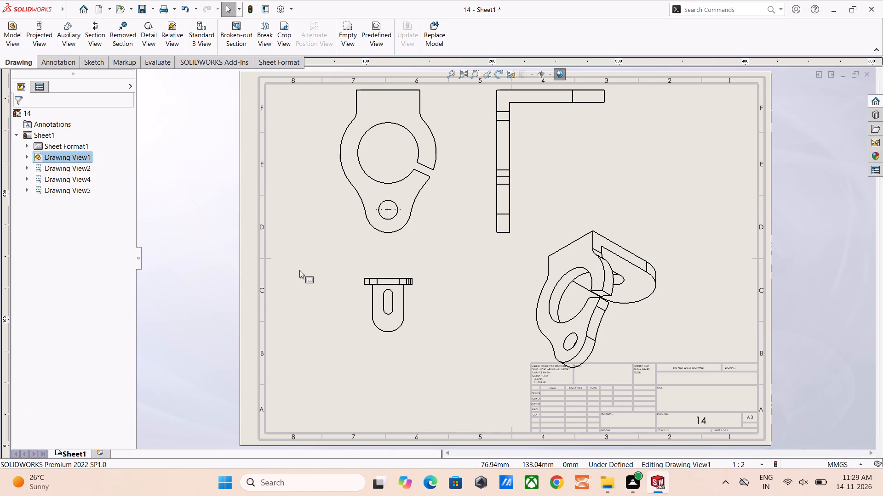
pyautogui.hotkey('ctrl', 'z')
pyautogui.hotkey('ctrl', 'y')
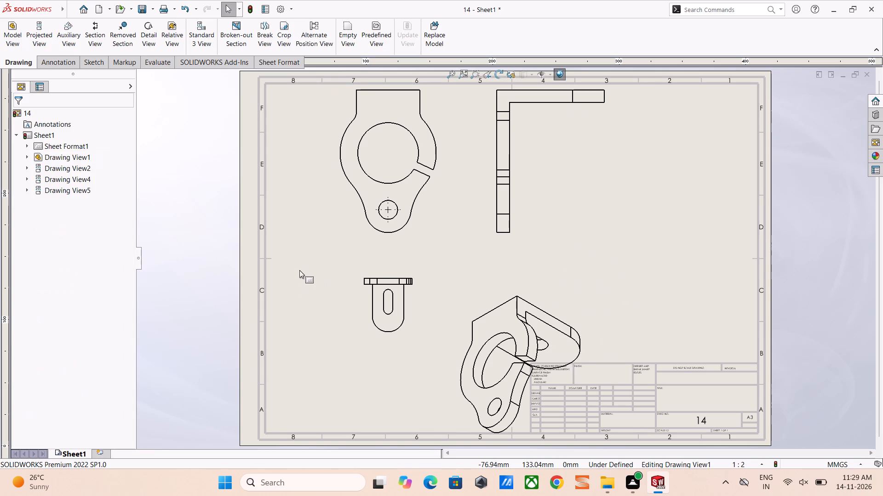
pyautogui.hotkey('ctrl', 'y')
pyautogui.press('Escape')
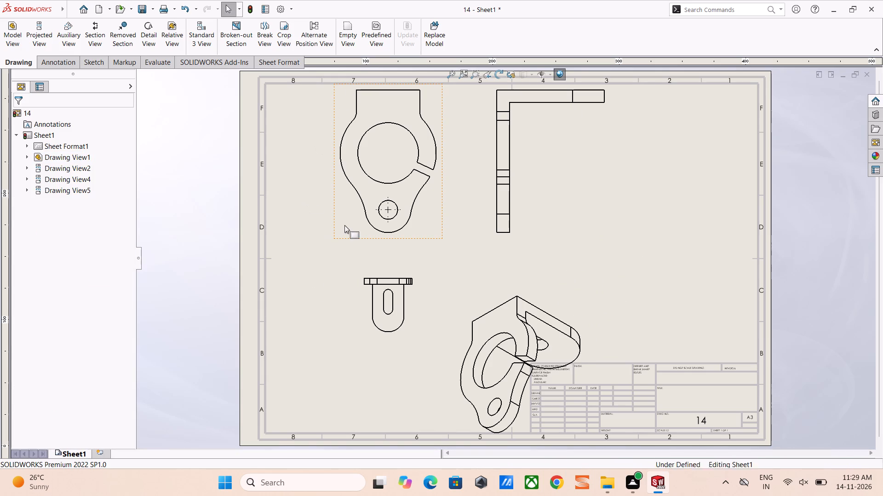
# Set the front view's custom scale to 1:2.
pyautogui.click(339, 224)
pyautogui.scroll(-5, 90, 290)
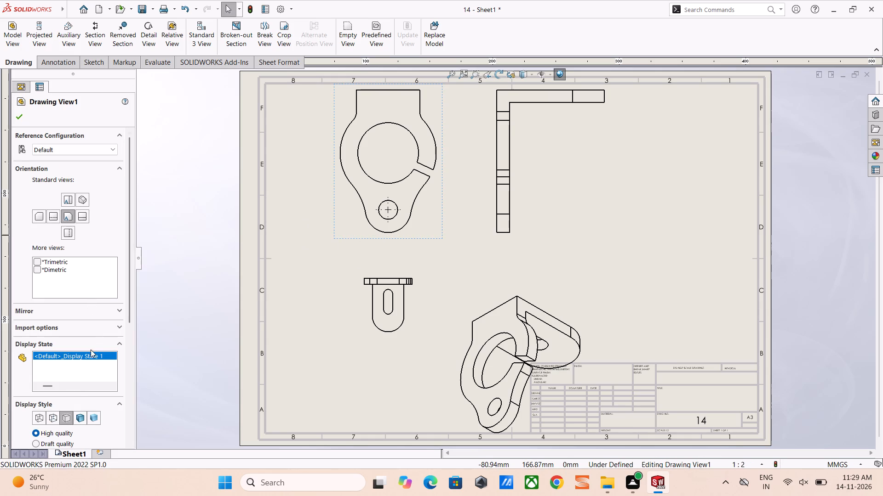
pyautogui.scroll(-4, 92, 361)
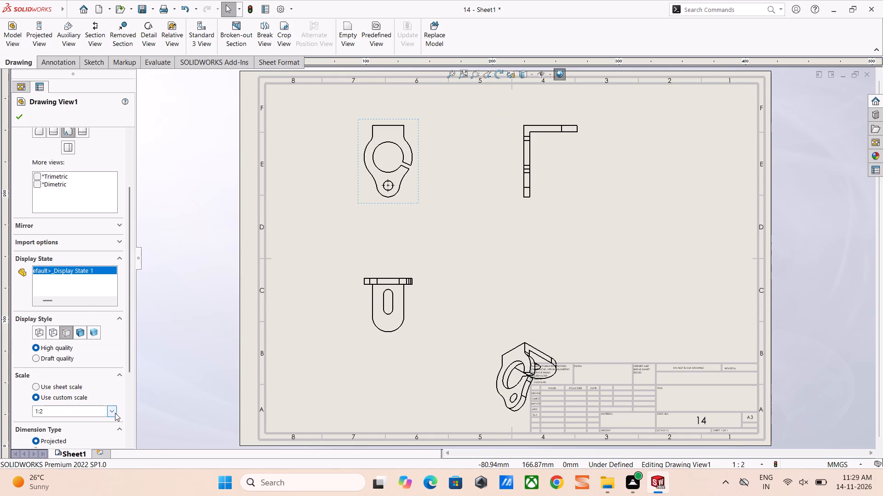
pyautogui.click(115, 413)
pyautogui.click(64, 313)
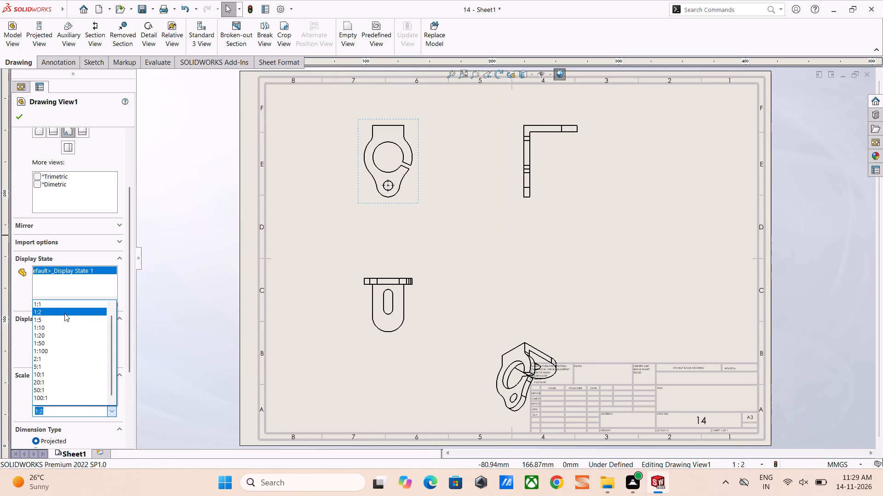
pyautogui.click(148, 308)
pyautogui.press('Escape')
# Move the isometric view up so its geometry sits clear above the title block.
pyautogui.moveTo(526, 332); pyautogui.dragTo(589, 259)
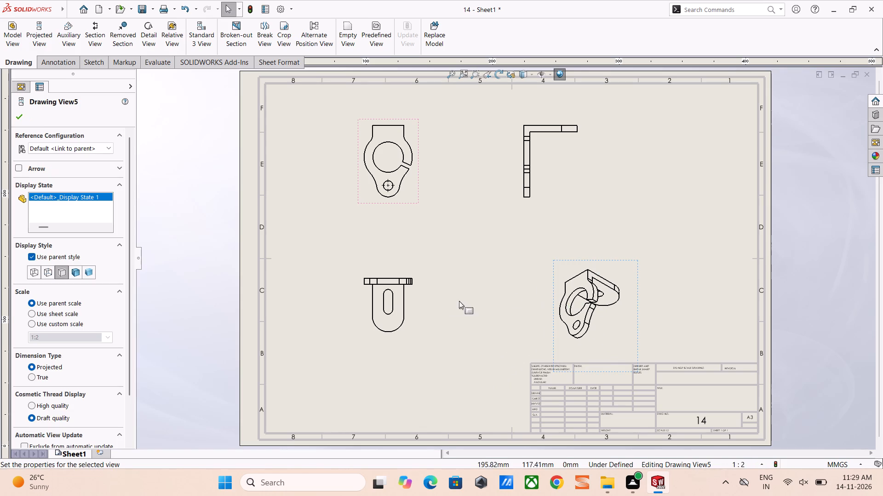
pyautogui.press('Escape')
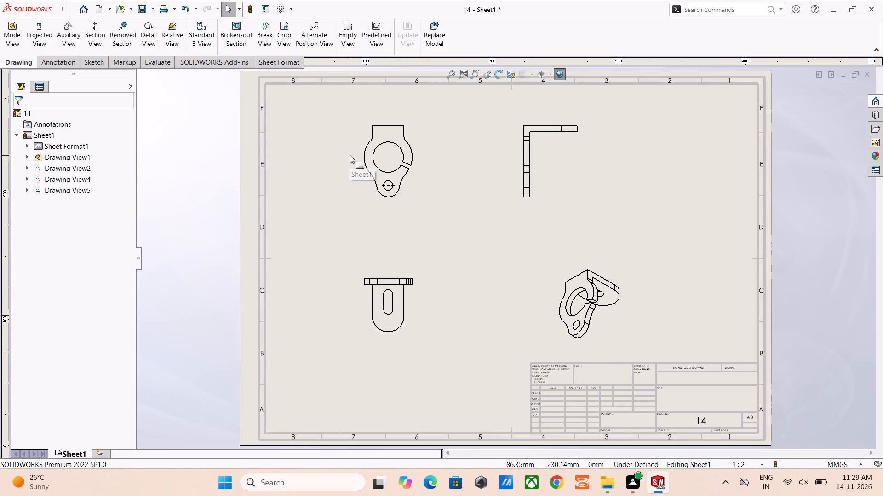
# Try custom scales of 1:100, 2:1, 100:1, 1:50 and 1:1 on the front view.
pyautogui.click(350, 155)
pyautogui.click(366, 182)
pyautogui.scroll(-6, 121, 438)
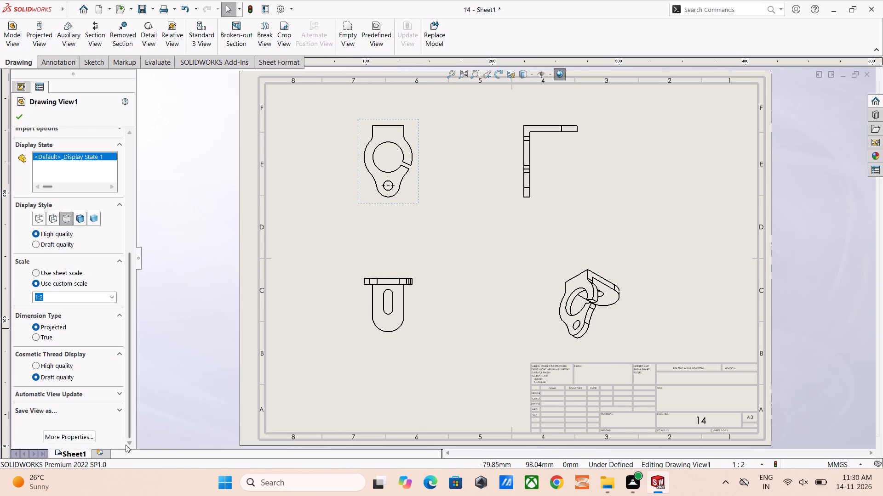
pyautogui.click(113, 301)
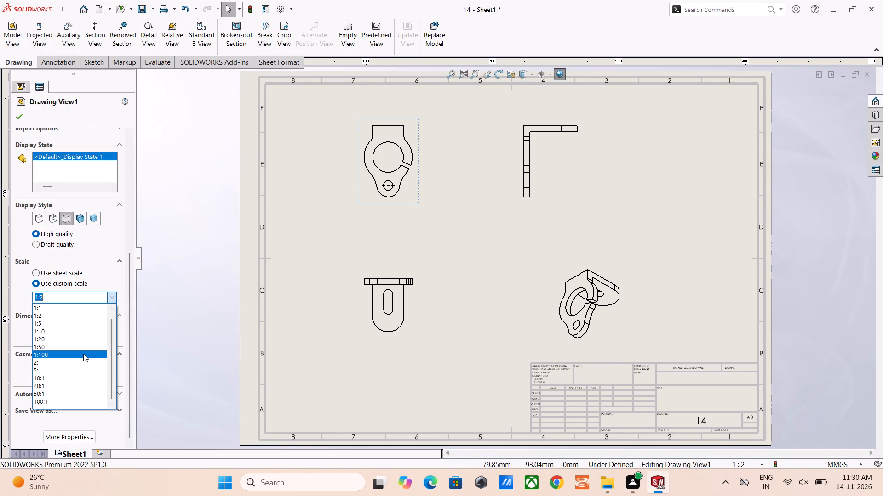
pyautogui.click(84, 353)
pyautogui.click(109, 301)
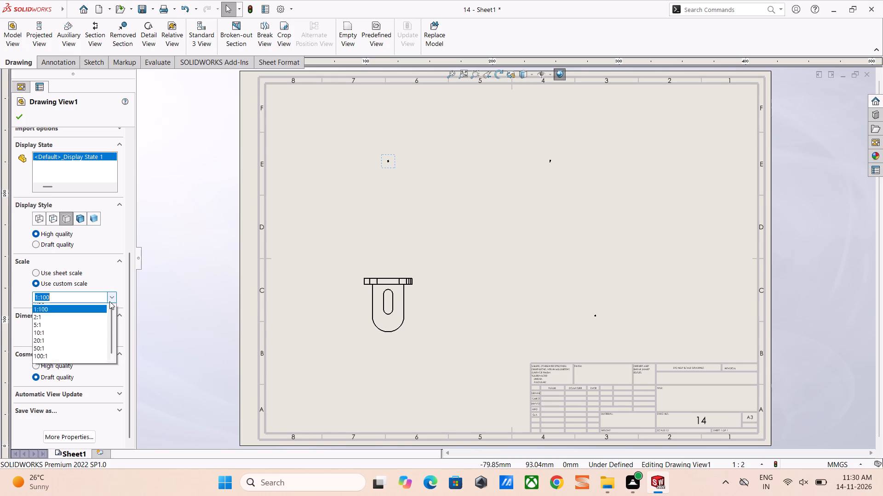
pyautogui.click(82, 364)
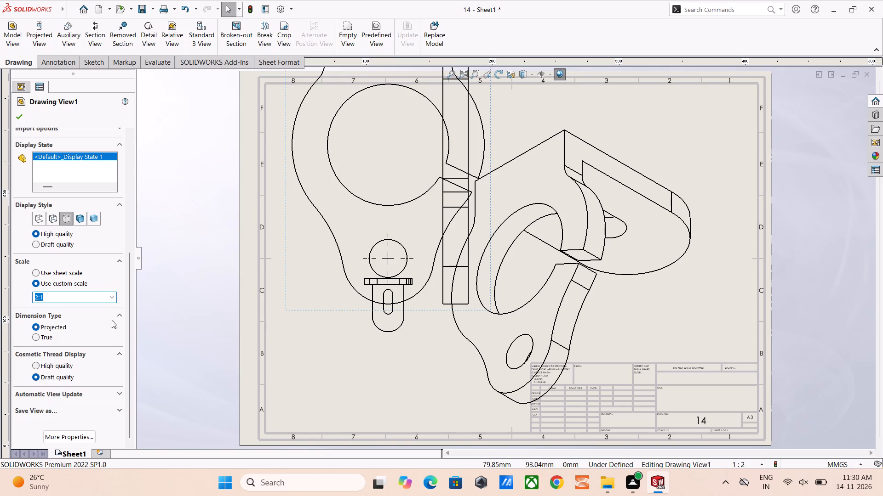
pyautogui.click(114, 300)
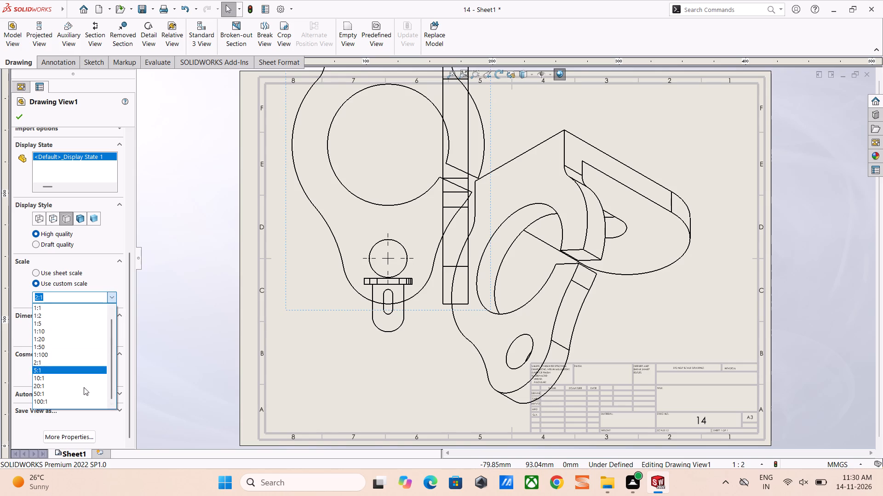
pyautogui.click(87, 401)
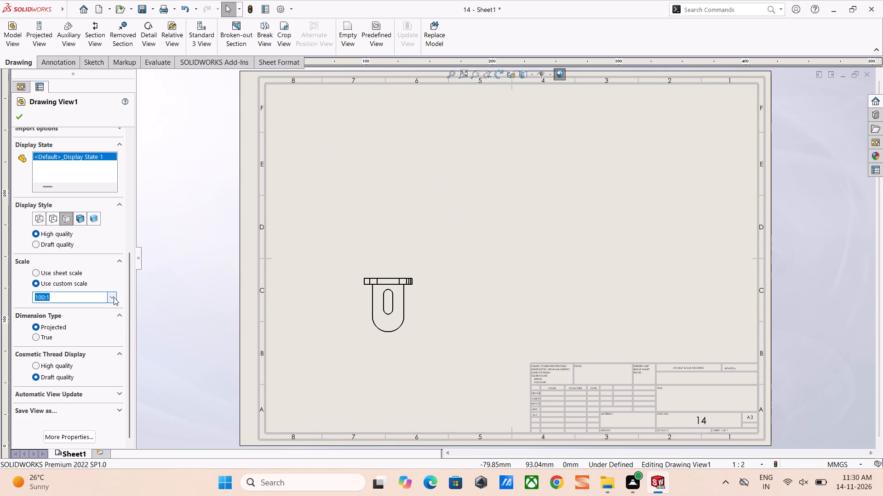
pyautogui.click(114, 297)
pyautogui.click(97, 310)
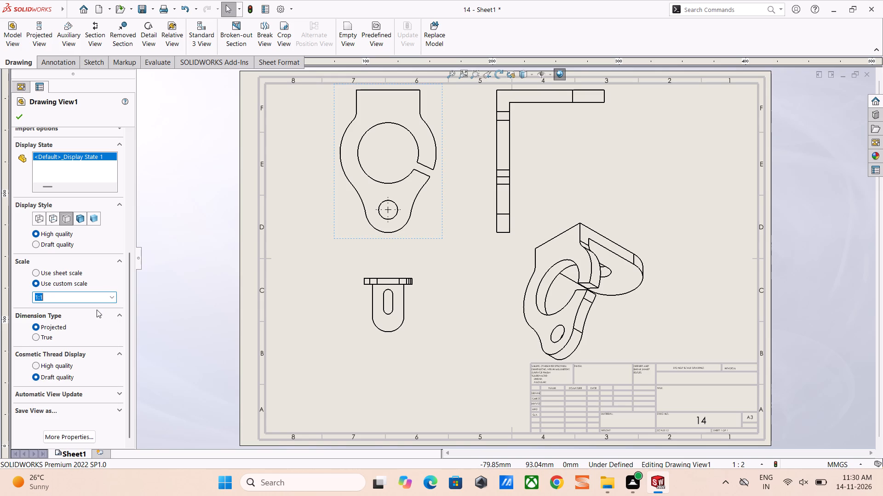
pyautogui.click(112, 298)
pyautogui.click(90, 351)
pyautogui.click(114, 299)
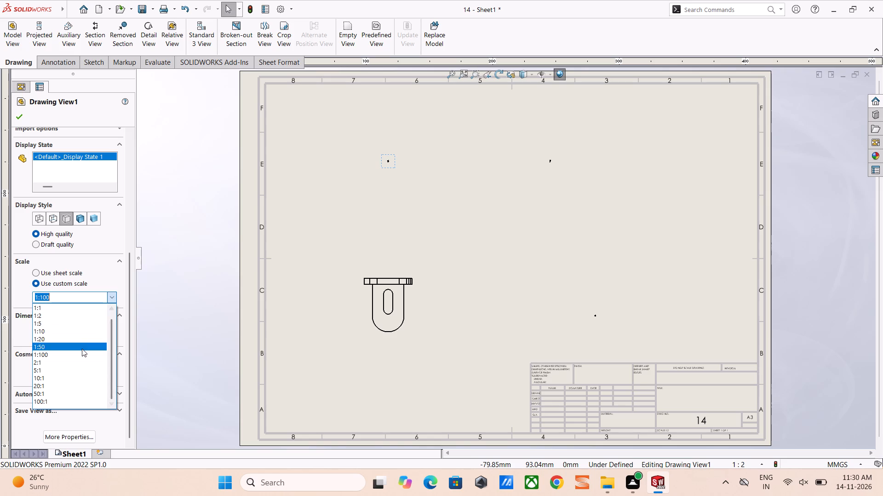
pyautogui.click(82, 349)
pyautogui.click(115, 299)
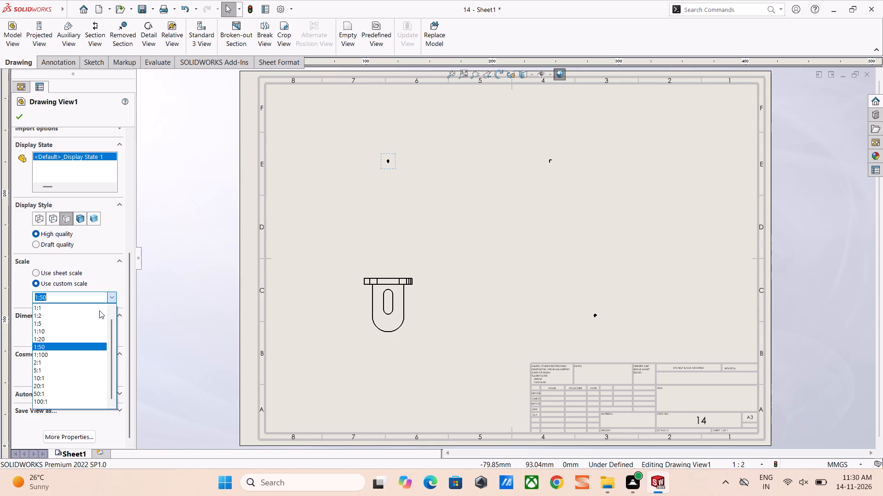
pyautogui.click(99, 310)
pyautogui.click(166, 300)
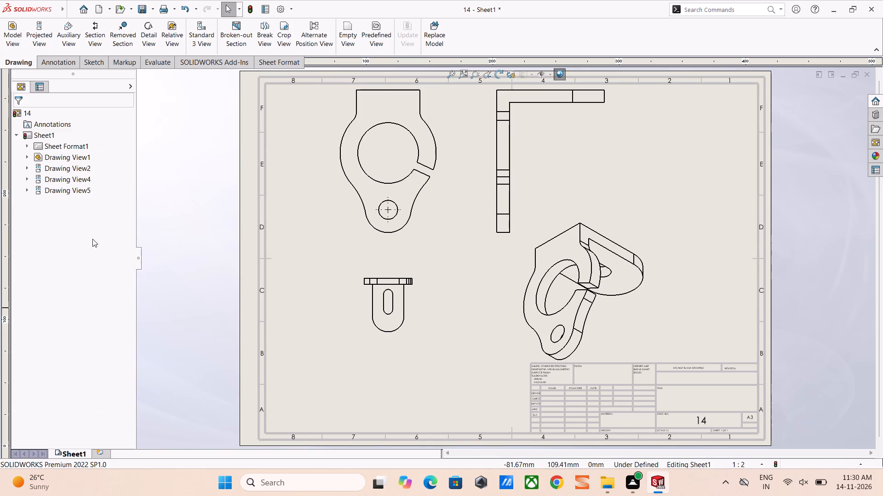
# Set the front view's custom scale to 1:2.
pyautogui.click(338, 190)
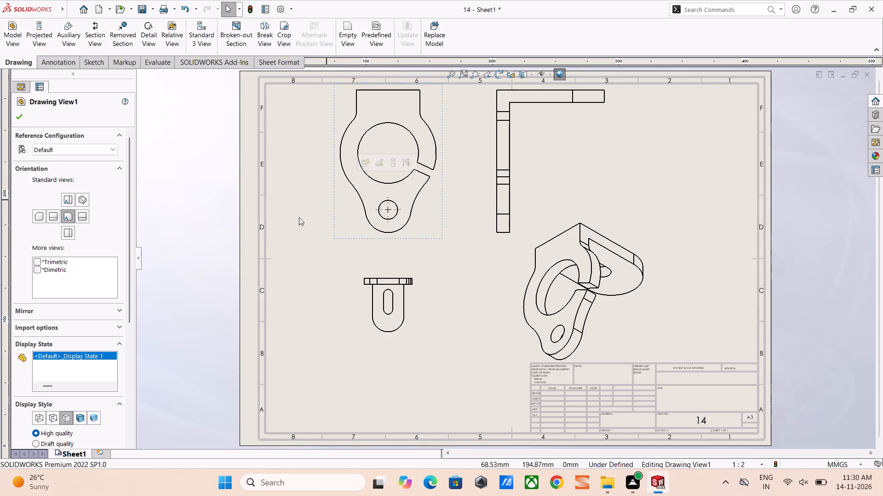
pyautogui.scroll(-4, 99, 399)
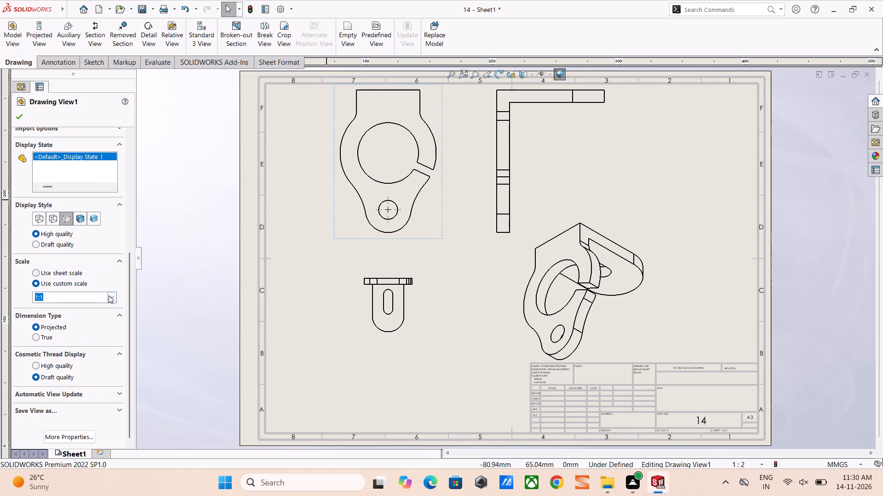
pyautogui.click(109, 295)
pyautogui.click(99, 316)
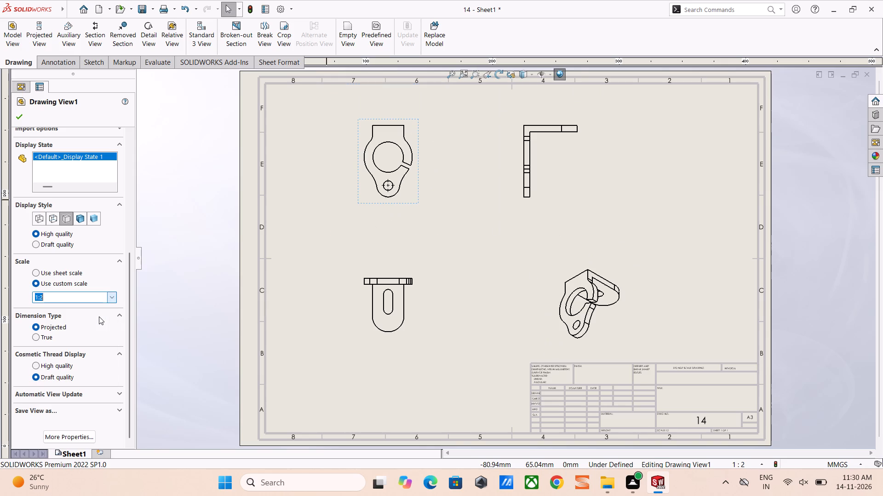
pyautogui.click(693, 225)
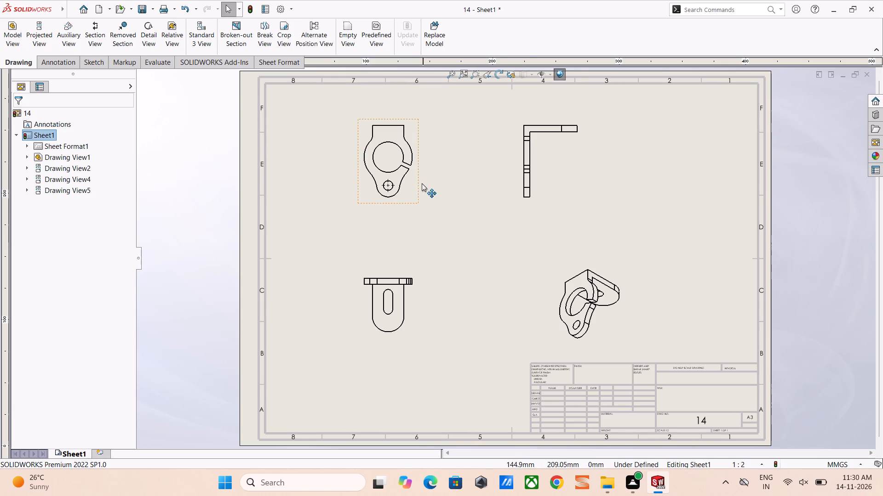
# Move the side view farther from the front view so it sits above the isometric view.
pyautogui.moveTo(584, 156); pyautogui.dragTo(619, 153)
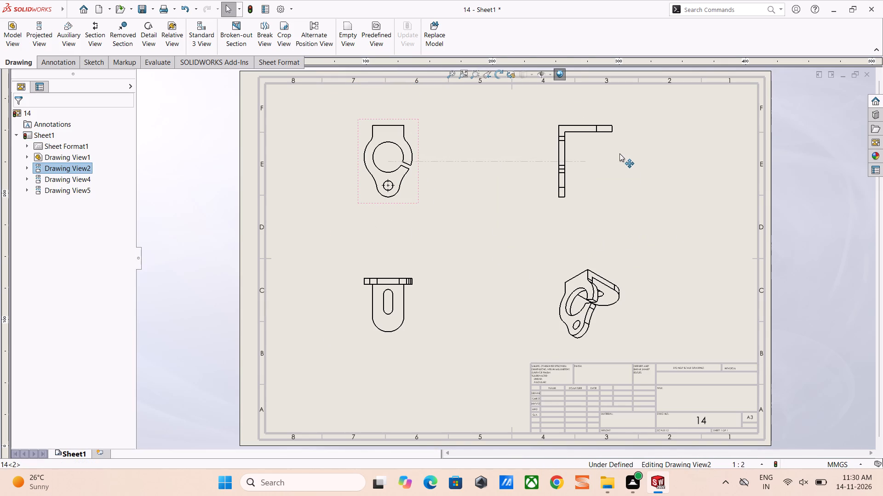
pyautogui.moveTo(619, 153); pyautogui.dragTo(628, 155)
pyautogui.click(741, 202)
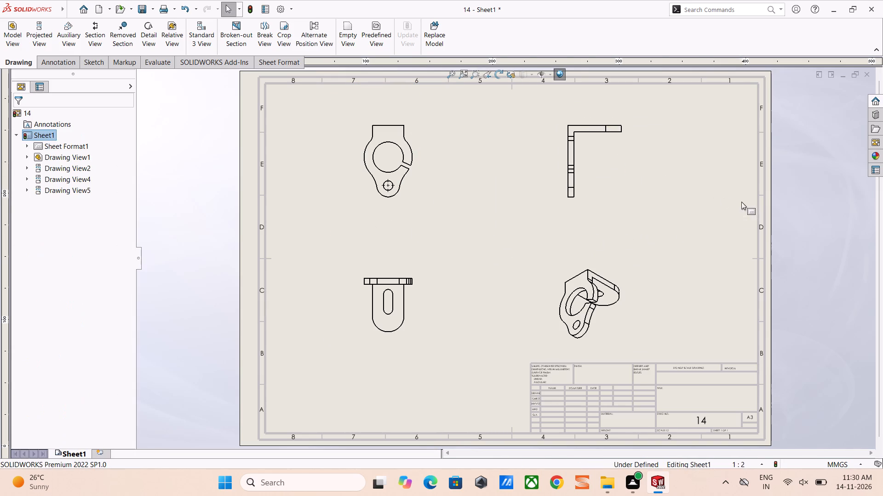
pyautogui.press('Escape')
# Set the display style of all four drawing views together to Shaded With Edges.
pyautogui.click(414, 201)
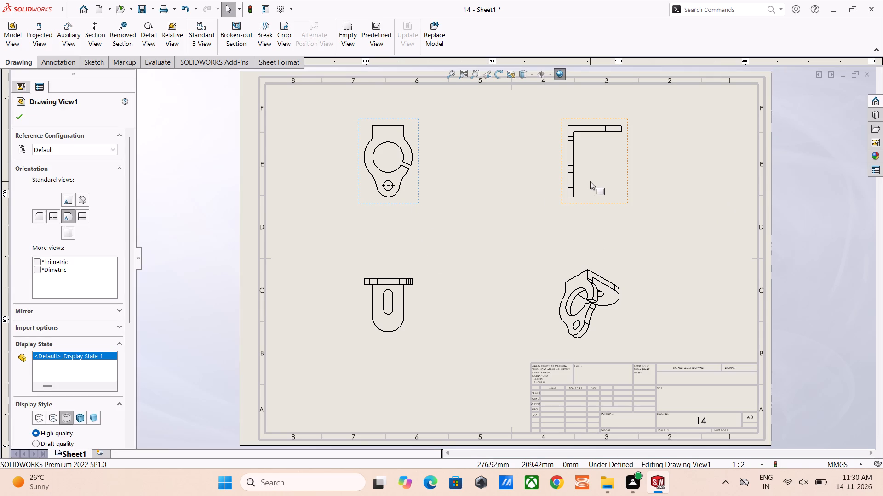
pyautogui.keyDown('ctrl'); pyautogui.click(591, 182); pyautogui.keyUp('ctrl')
pyautogui.keyDown('ctrl'); pyautogui.click(629, 318); pyautogui.keyUp('ctrl')
pyautogui.keyDown('ctrl'); pyautogui.click(419, 317); pyautogui.keyUp('ctrl')
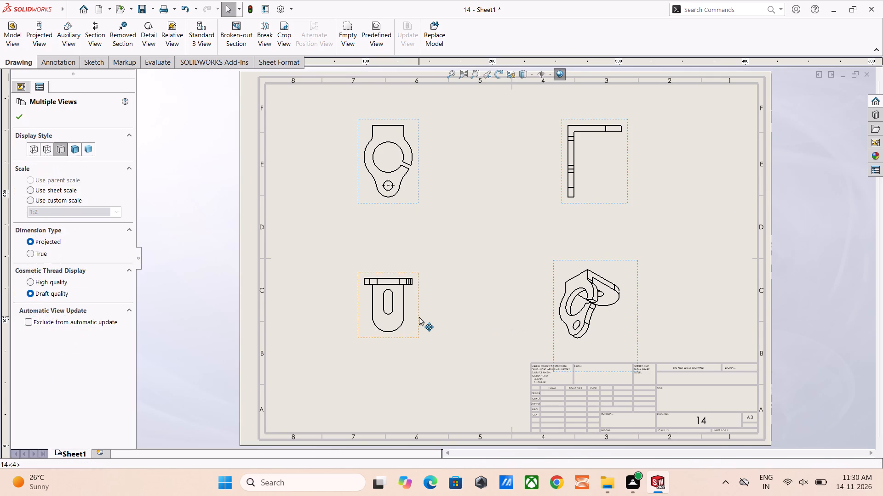
pyautogui.click(74, 153)
pyautogui.click(190, 201)
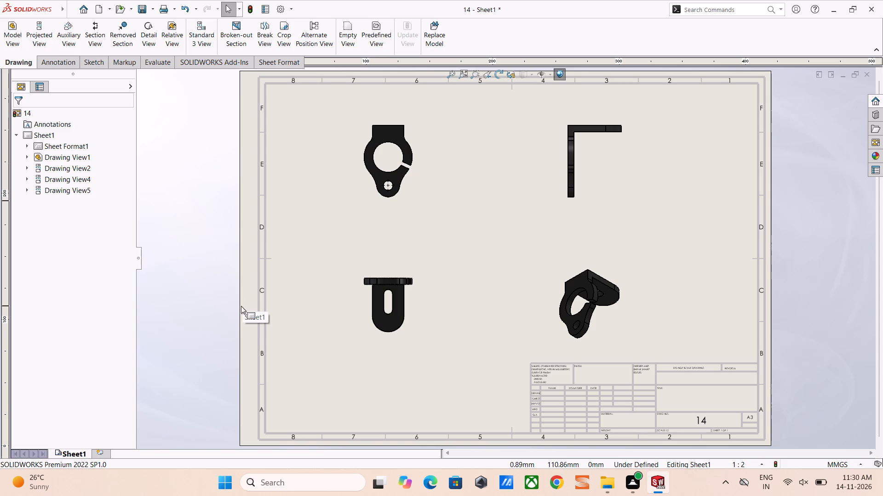
# Dimension the width of the slanted split gap in the front view with Smart Dimension.
pyautogui.scroll(-3, 415, 213)
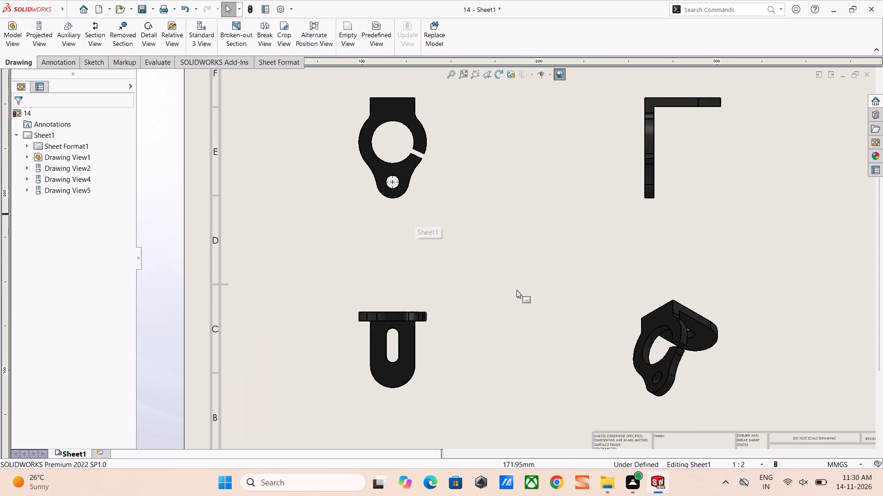
pyautogui.scroll(-3, 604, 307)
pyautogui.scroll(4, 608, 311)
pyautogui.scroll(-3, 545, 275)
pyautogui.scroll(1, 522, 259)
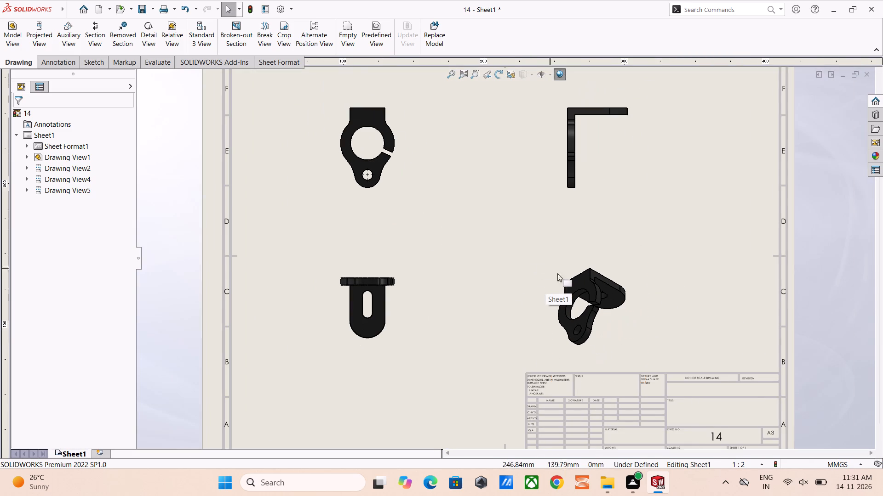
pyautogui.moveTo(488, 293); pyautogui.dragTo(467, 187, button='right')
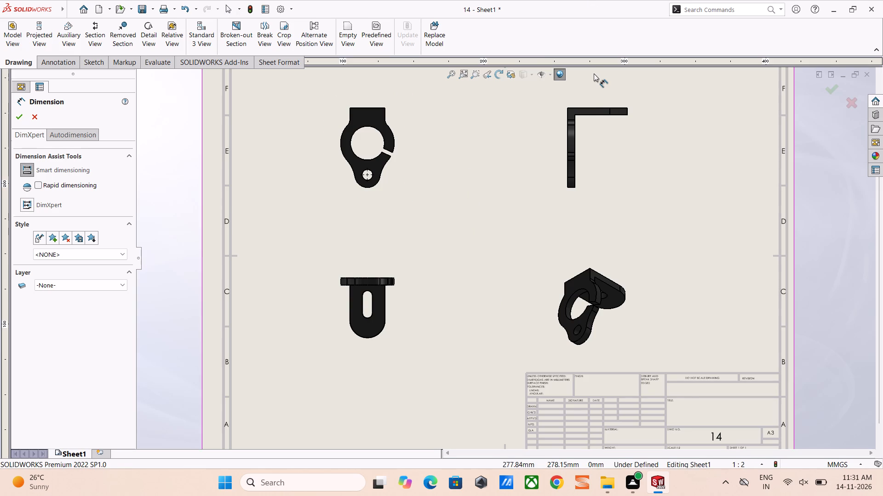
pyautogui.scroll(-4, 359, 151)
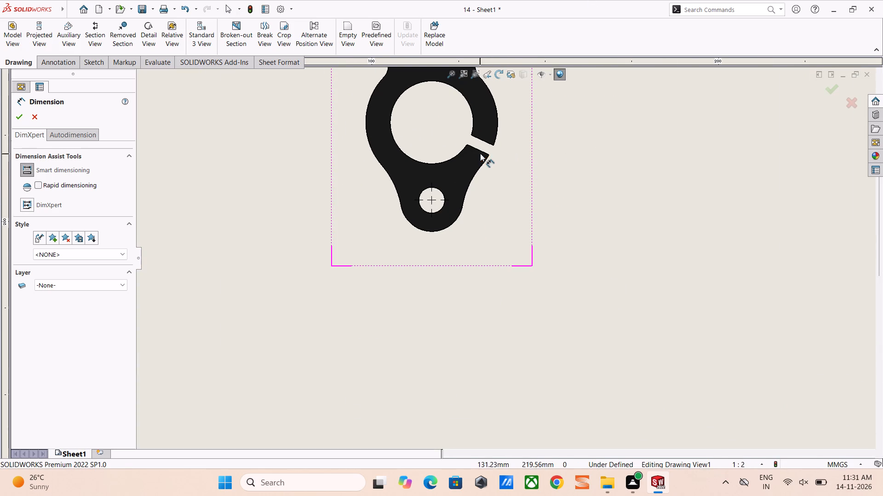
pyautogui.click(481, 150)
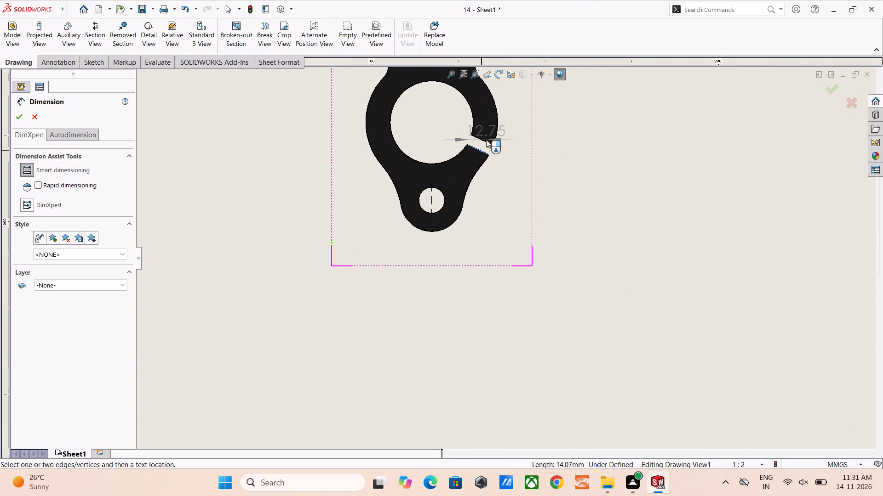
pyautogui.click(485, 142)
pyautogui.click(515, 158)
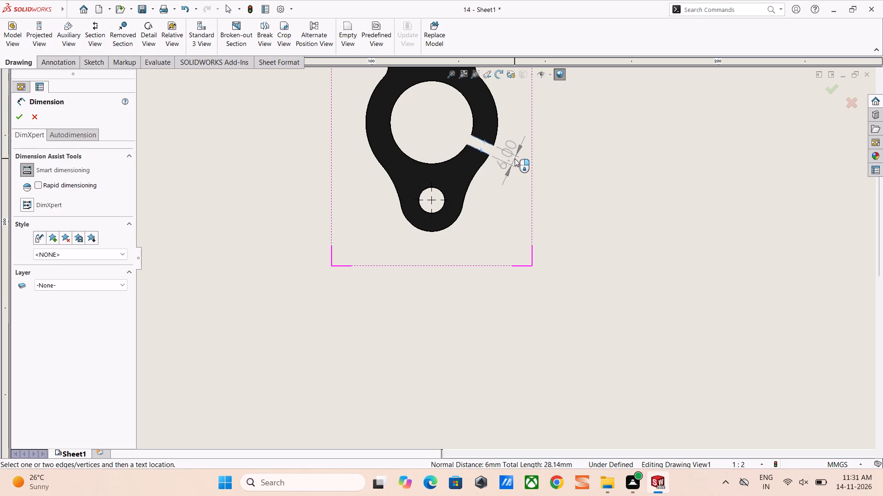
# Dimension the front view's lower lug with its hole diameter, rounded end radius and the concave side arc's radius.
pyautogui.click(442, 209)
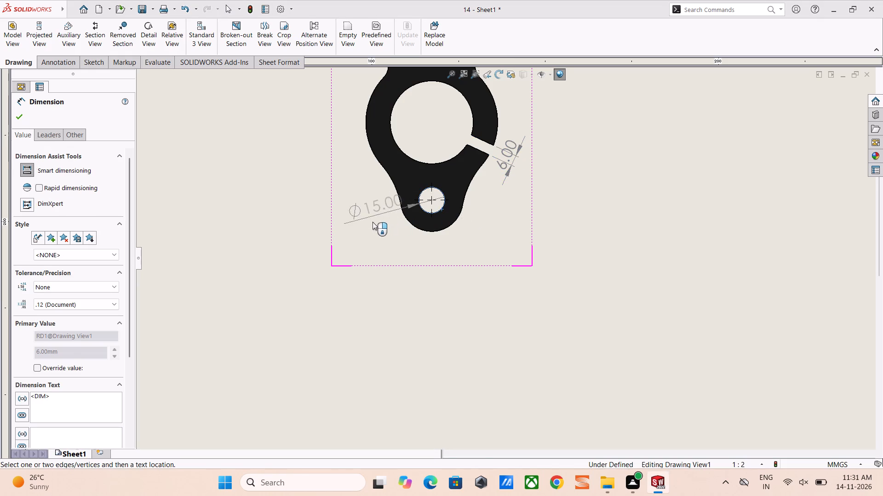
pyautogui.click(362, 225)
pyautogui.click(433, 231)
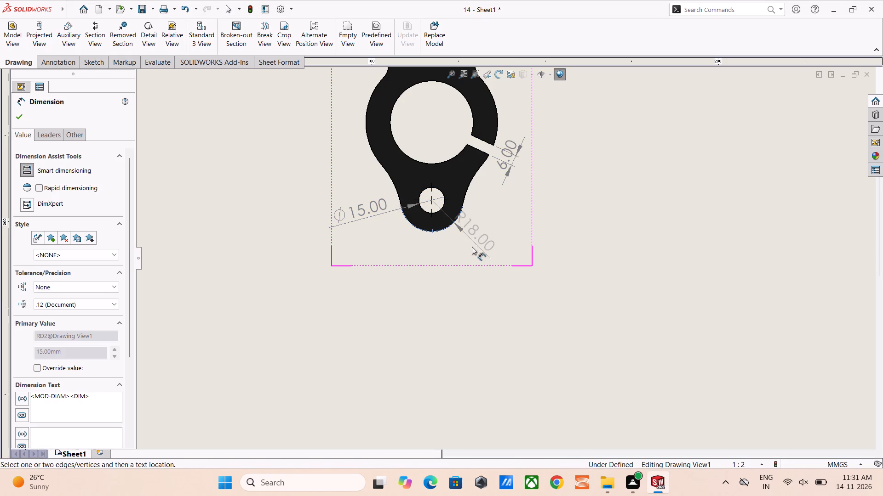
pyautogui.click(476, 257)
pyautogui.click(466, 191)
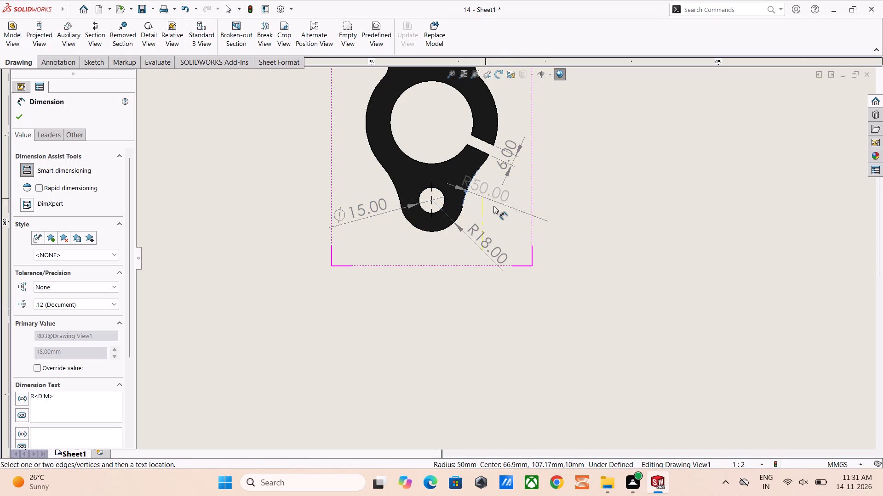
pyautogui.click(508, 204)
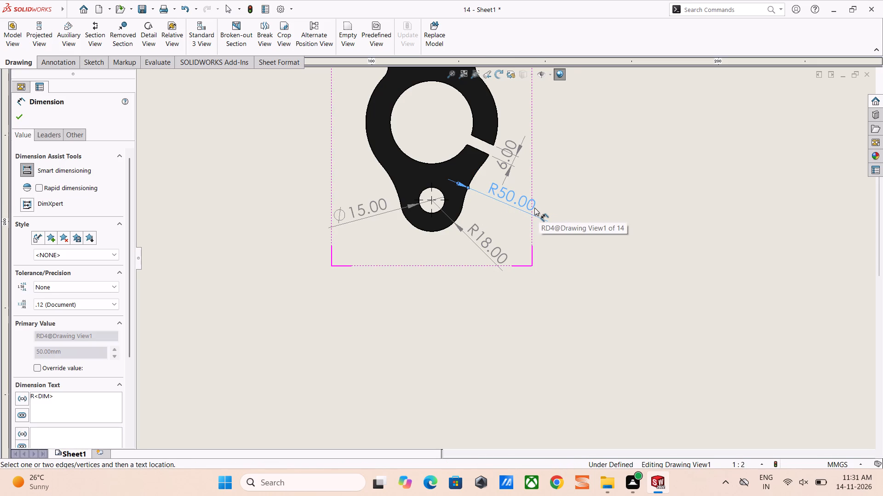
# Nudge the concave side arc's radius dimension slightly beside the front view's lower lug.
pyautogui.press('Escape')
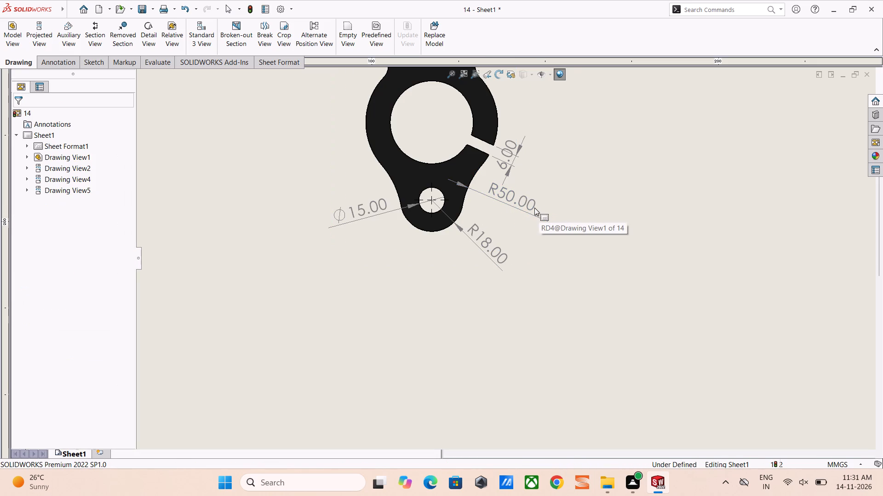
pyautogui.click(524, 198)
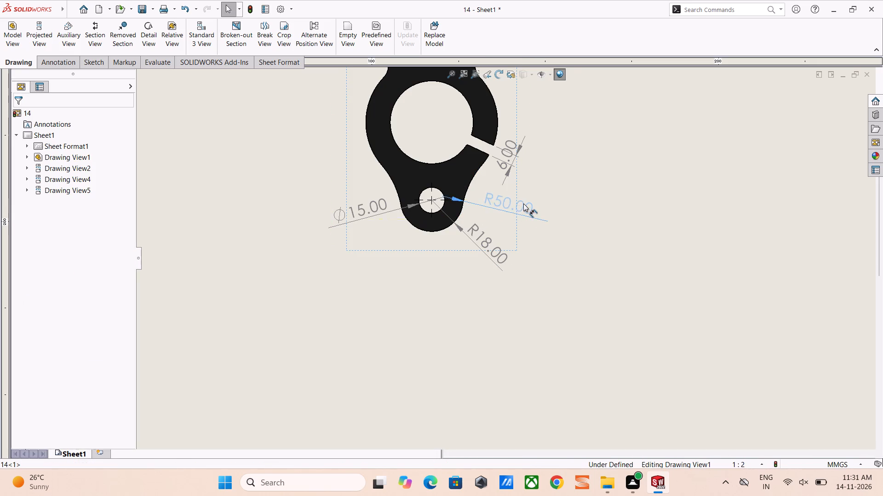
pyautogui.click(572, 216)
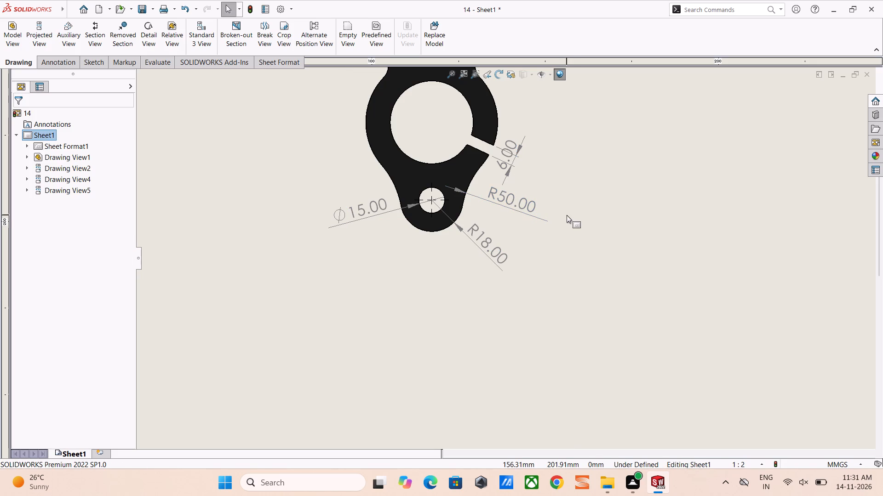
pyautogui.press('Escape')
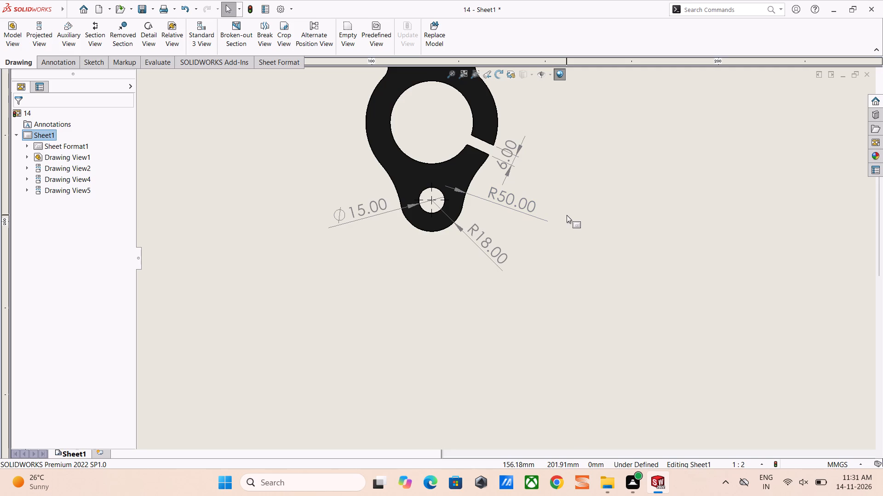
# Dimension the front view's ring with its outer arc radius and its large bore radius using Smart Dimension.
pyautogui.scroll(3, 520, 177)
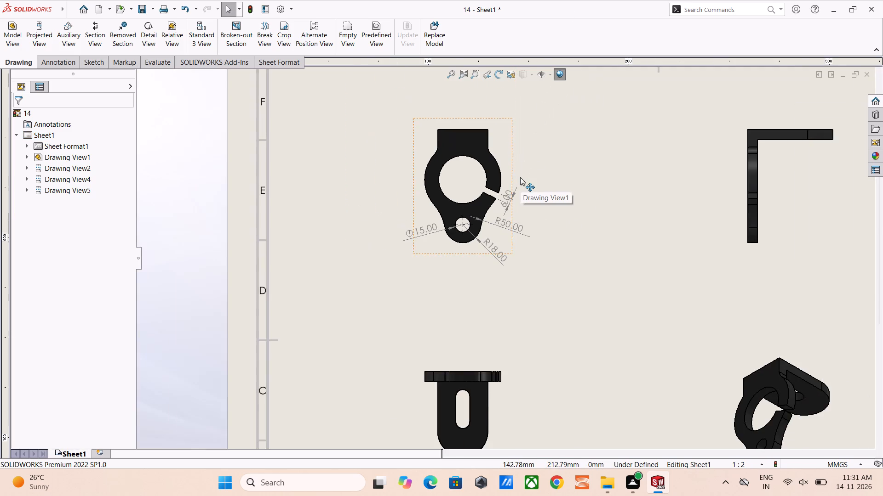
pyautogui.scroll(-4, 484, 171)
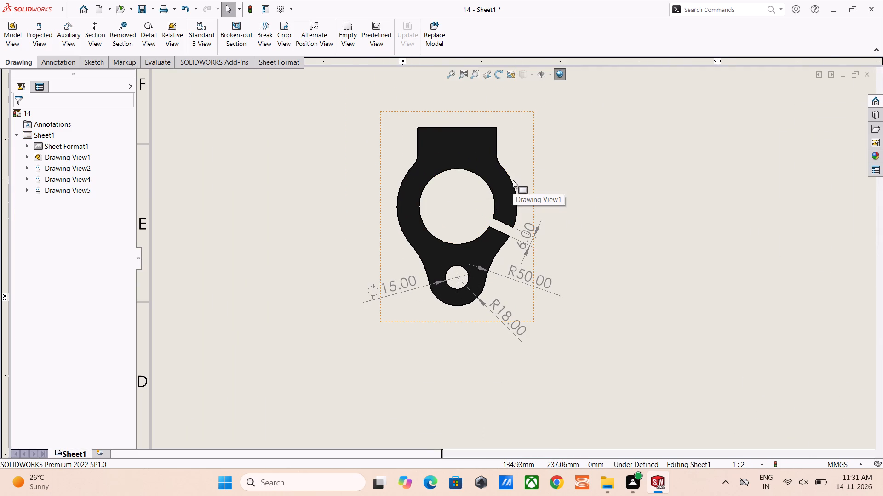
pyautogui.moveTo(591, 195); pyautogui.dragTo(605, 108, button='right')
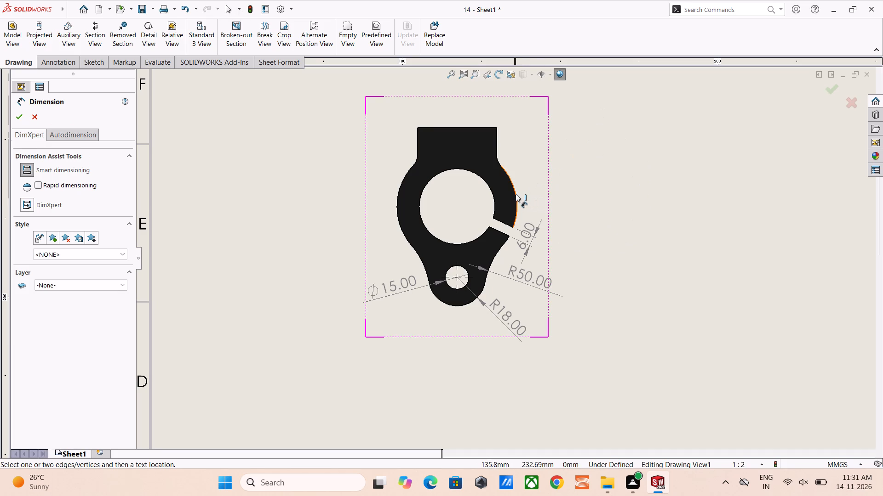
pyautogui.click(516, 194)
pyautogui.click(590, 180)
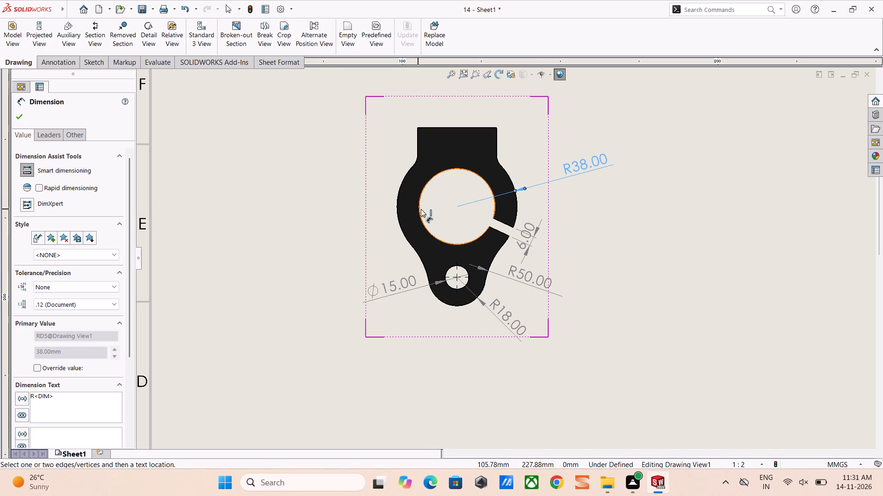
pyautogui.click(421, 209)
pyautogui.click(341, 216)
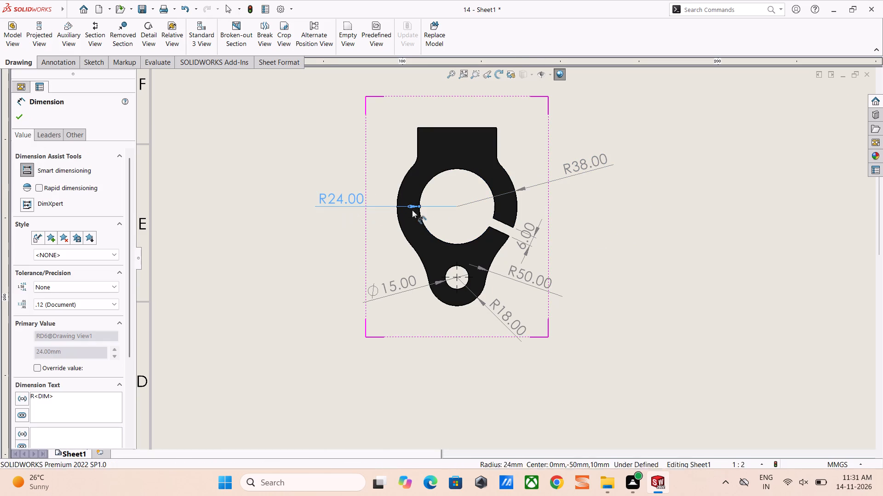
# Dimension the length of the slot's straight side in the view below the front view.
pyautogui.scroll(4, 667, 306)
pyautogui.scroll(3, 473, 318)
pyautogui.scroll(-3, 501, 370)
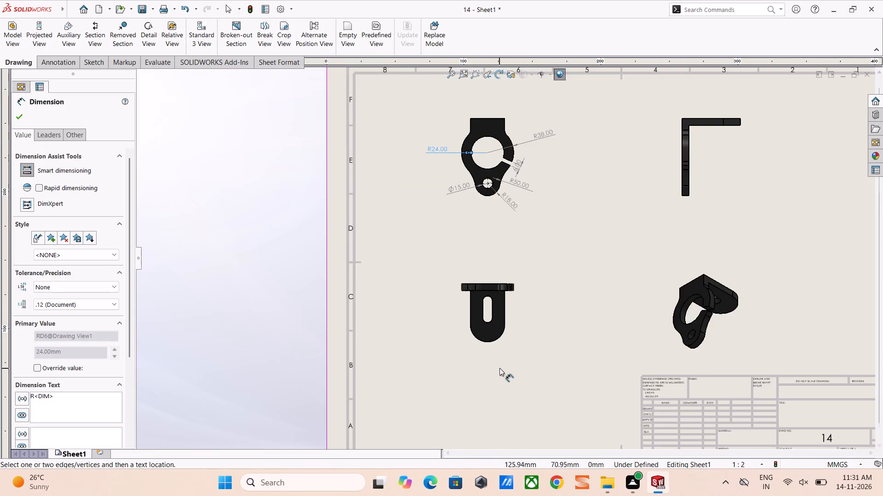
pyautogui.scroll(-4, 499, 368)
pyautogui.click(490, 274)
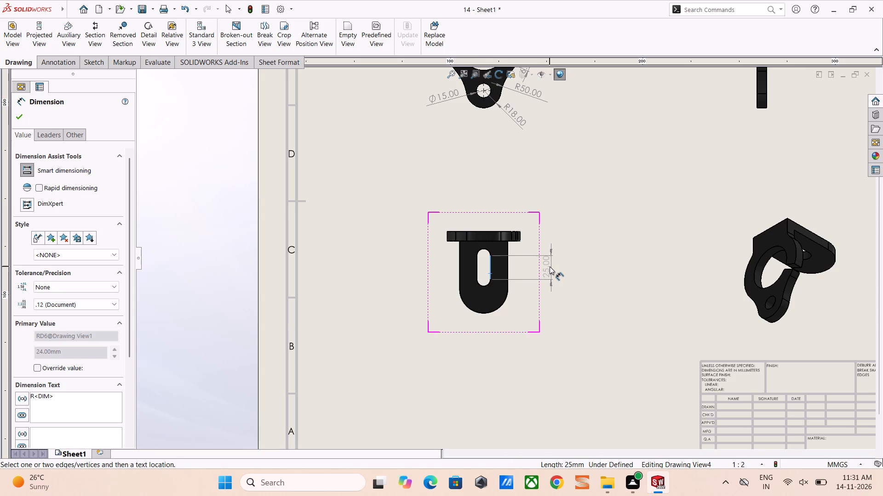
pyautogui.click(550, 266)
# Dimension the horizontal flange's thickness in the side view, placing it beyond the flange's free end.
pyautogui.scroll(4, 525, 242)
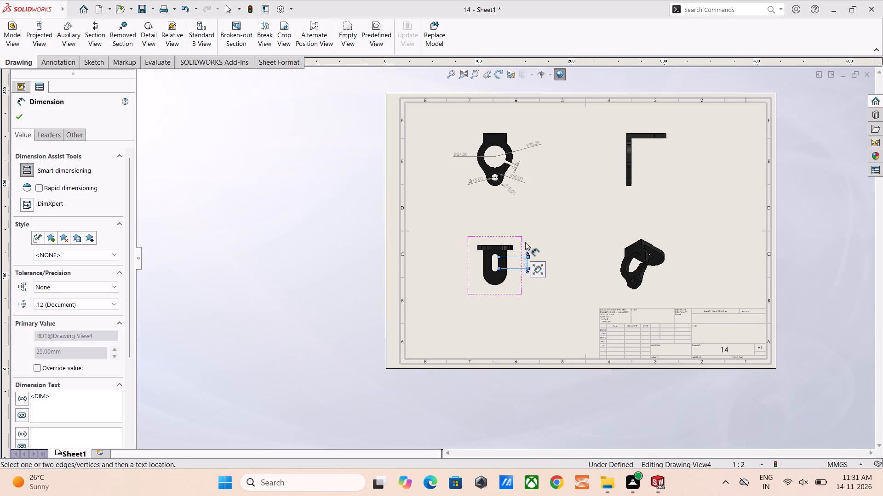
pyautogui.scroll(-4, 603, 187)
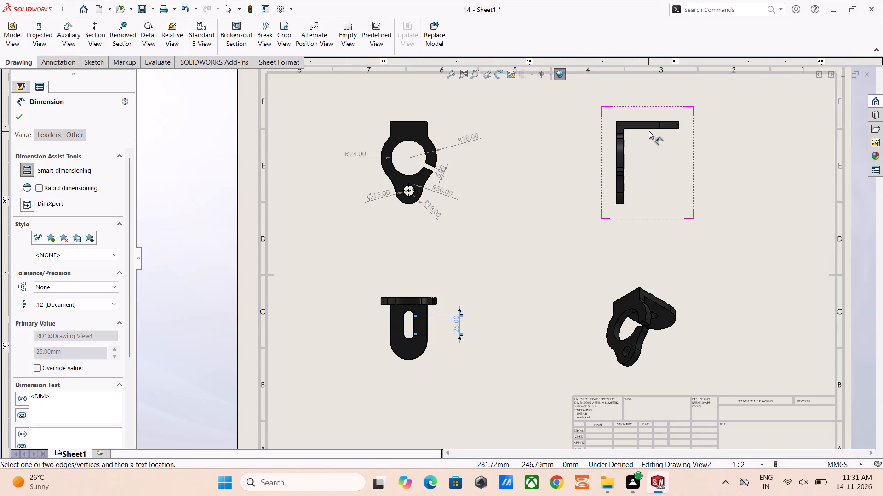
pyautogui.click(649, 130)
pyautogui.click(649, 121)
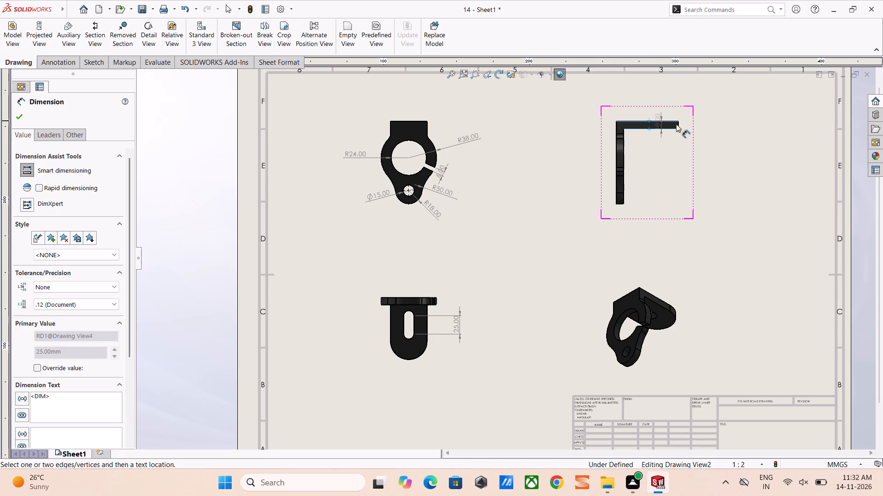
pyautogui.click(694, 125)
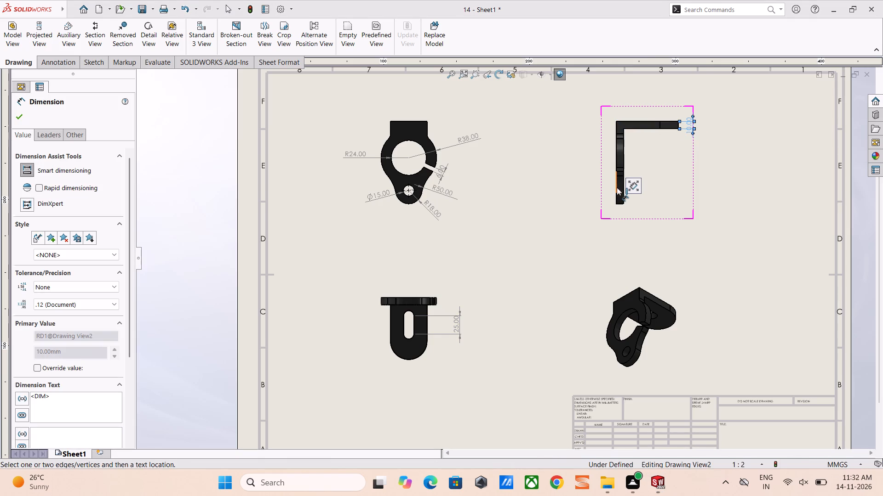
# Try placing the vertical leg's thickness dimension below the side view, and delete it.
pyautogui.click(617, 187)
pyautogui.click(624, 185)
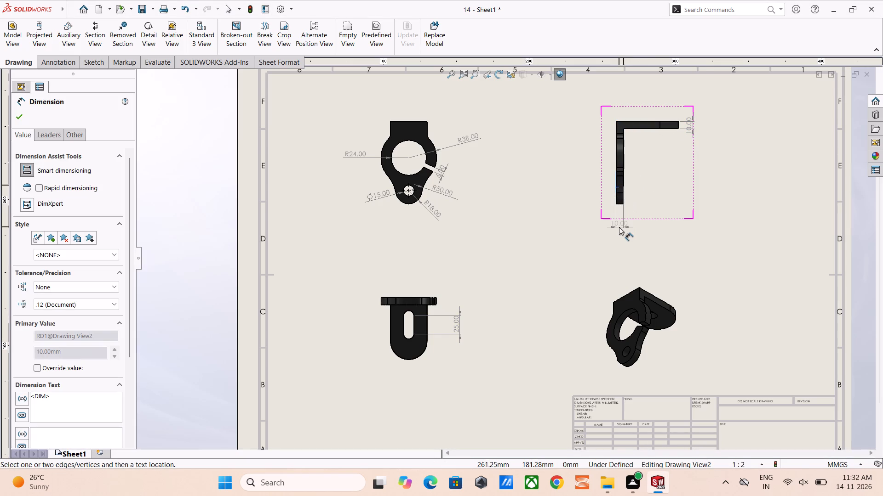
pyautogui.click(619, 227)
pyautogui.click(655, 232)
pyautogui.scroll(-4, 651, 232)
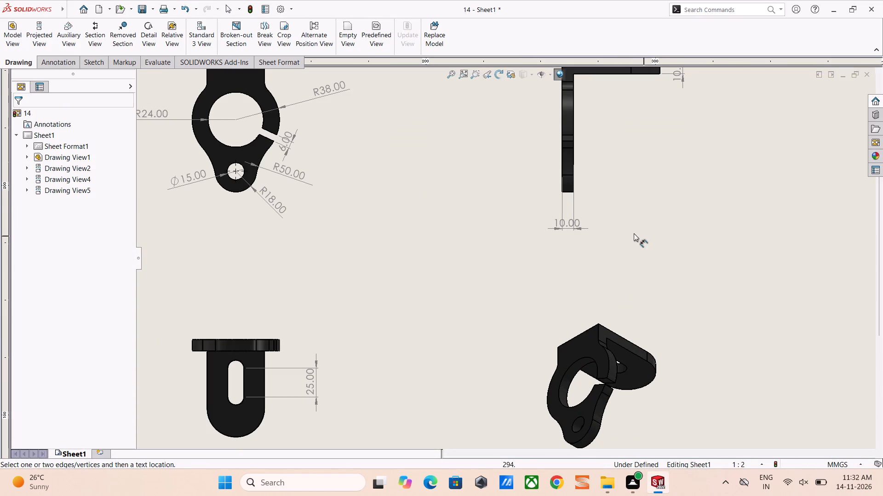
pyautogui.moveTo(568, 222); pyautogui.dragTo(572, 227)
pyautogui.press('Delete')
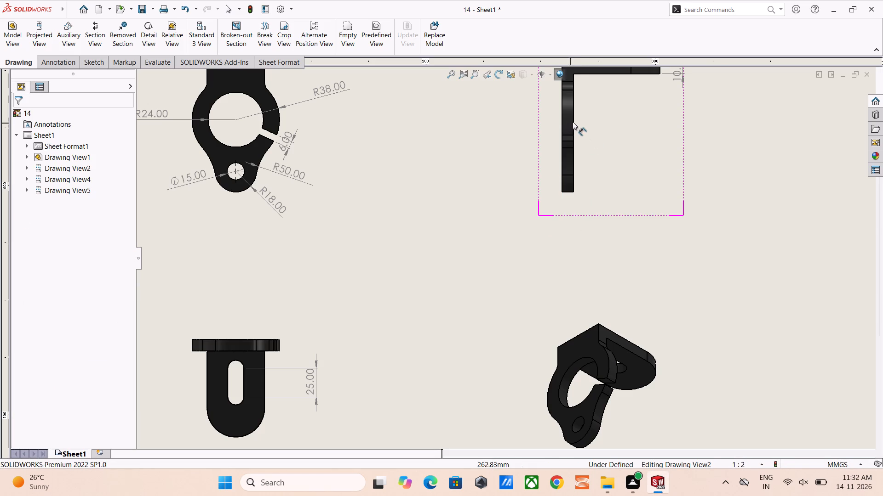
# Dimension the side view's vertical leg thickness, placing the text beside the leg under the horizontal flange.
pyautogui.click(573, 122)
pyautogui.click(562, 121)
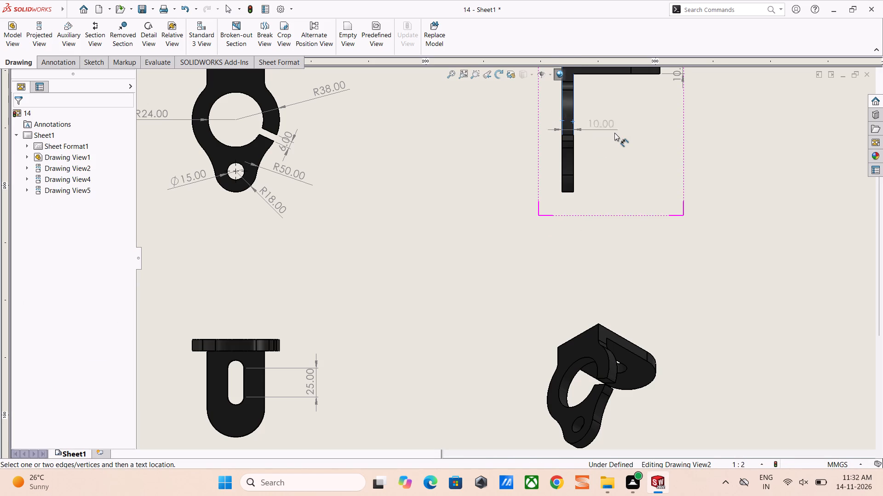
pyautogui.click(591, 127)
pyautogui.click(621, 167)
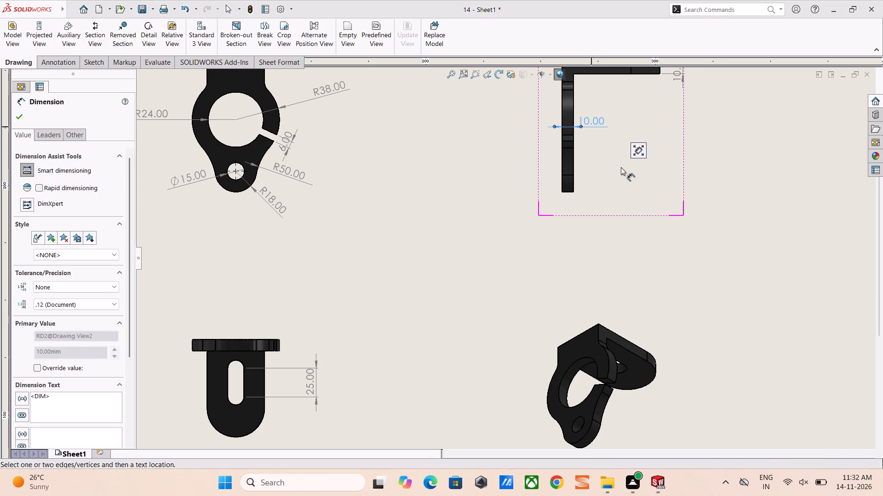
pyautogui.scroll(2, 655, 145)
pyautogui.press('Escape')
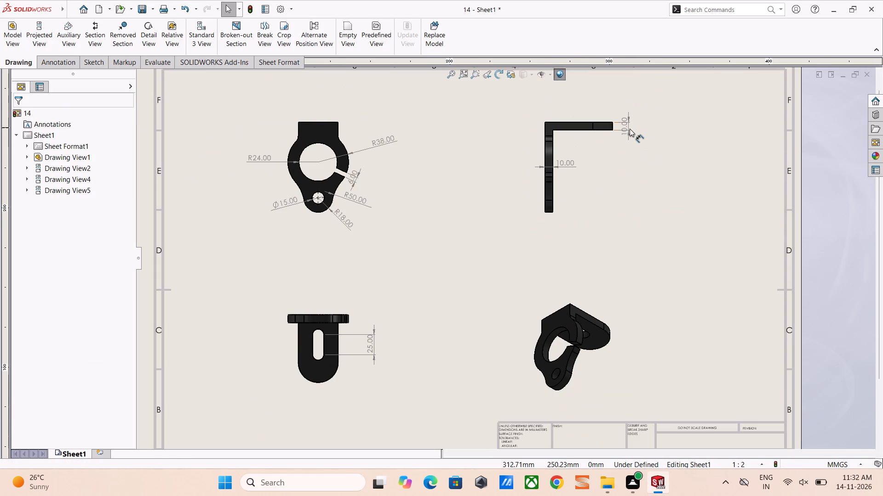
# Move the horizontal flange's thickness dimension to the corner side of the side view, outside the vertical leg.
pyautogui.moveTo(628, 129); pyautogui.dragTo(528, 133)
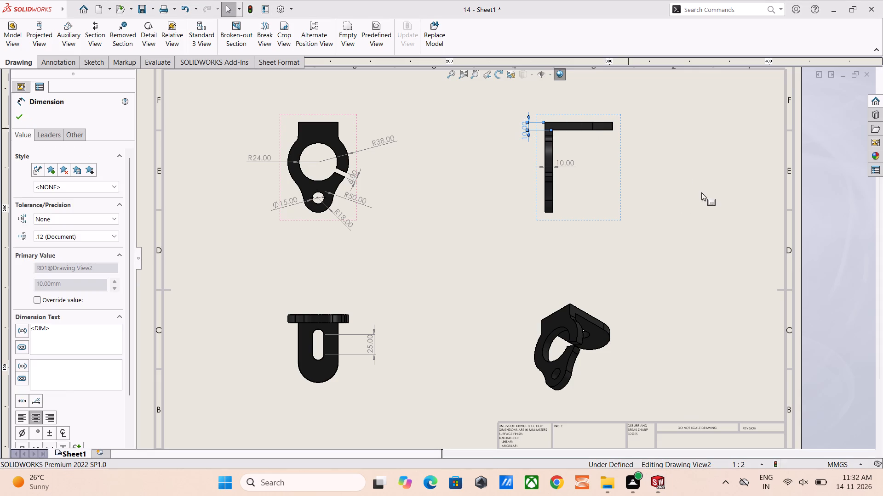
pyautogui.click(700, 192)
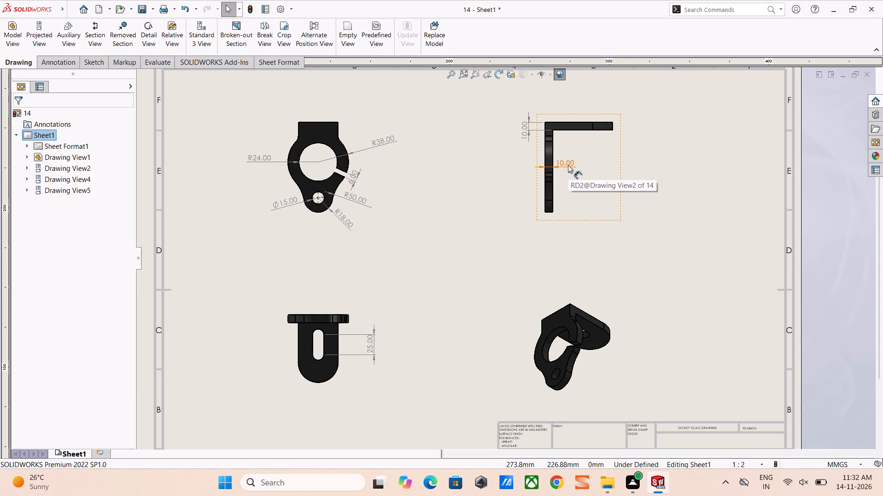
# Dimension the radius of the slotted flange's rounded end in the view below the front view.
pyautogui.scroll(4, 533, 297)
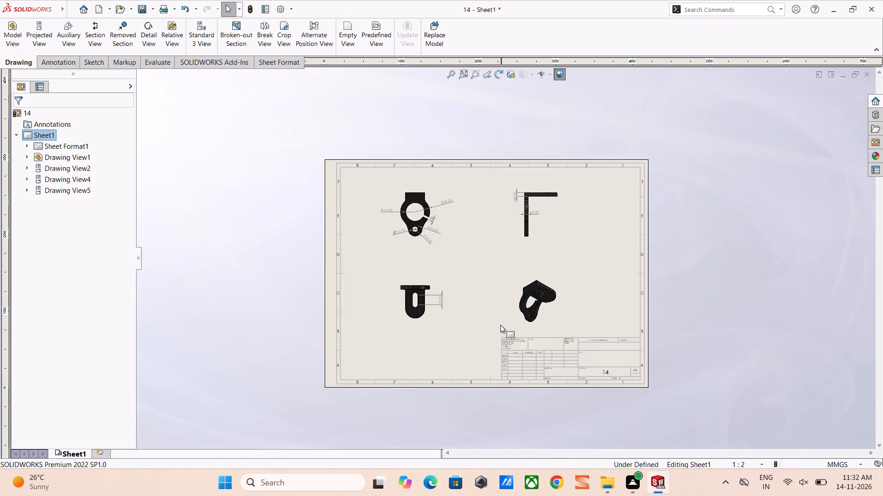
pyautogui.scroll(-4, 500, 325)
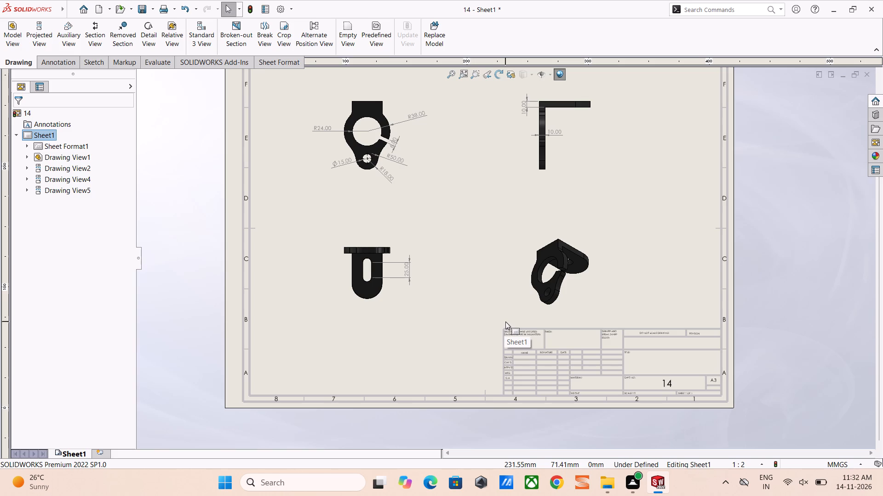
pyautogui.scroll(1, 395, 317)
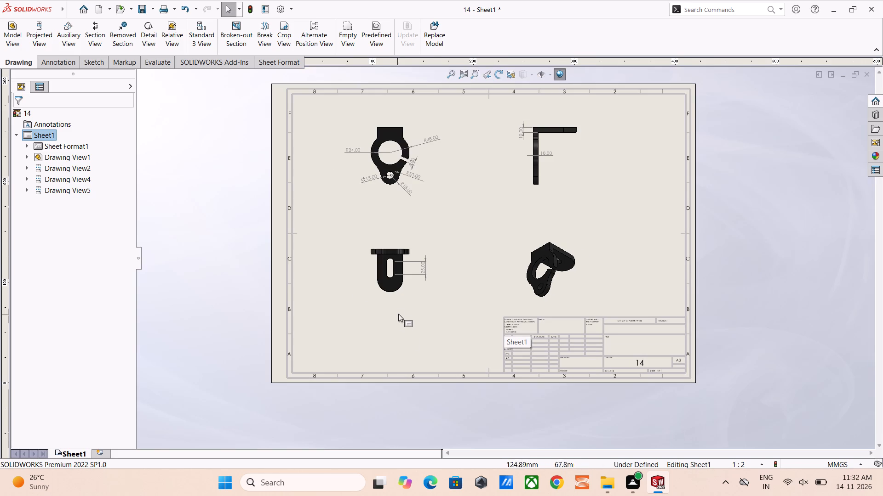
pyautogui.click(399, 287)
pyautogui.click(432, 310)
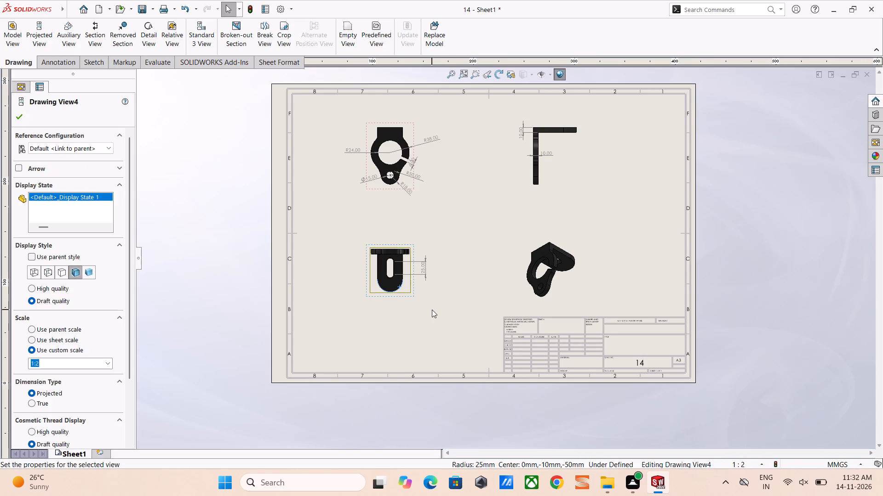
pyautogui.moveTo(430, 338); pyautogui.dragTo(410, 218, button='right')
pyautogui.click(397, 289)
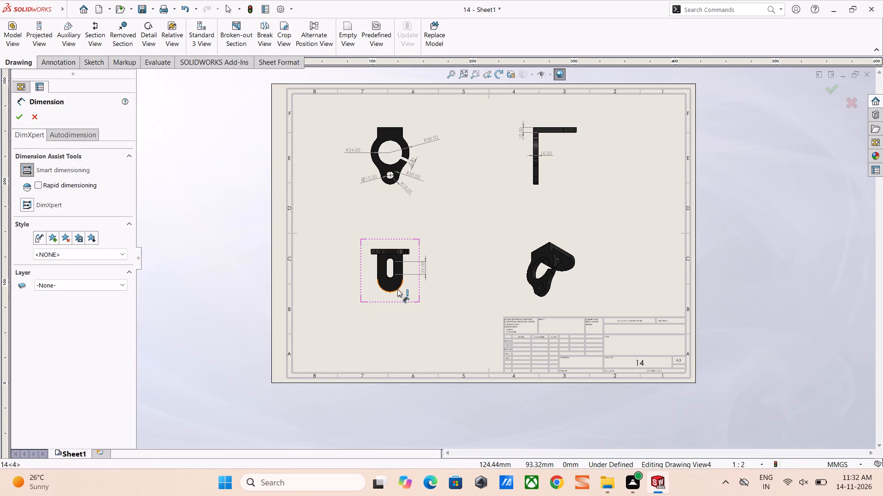
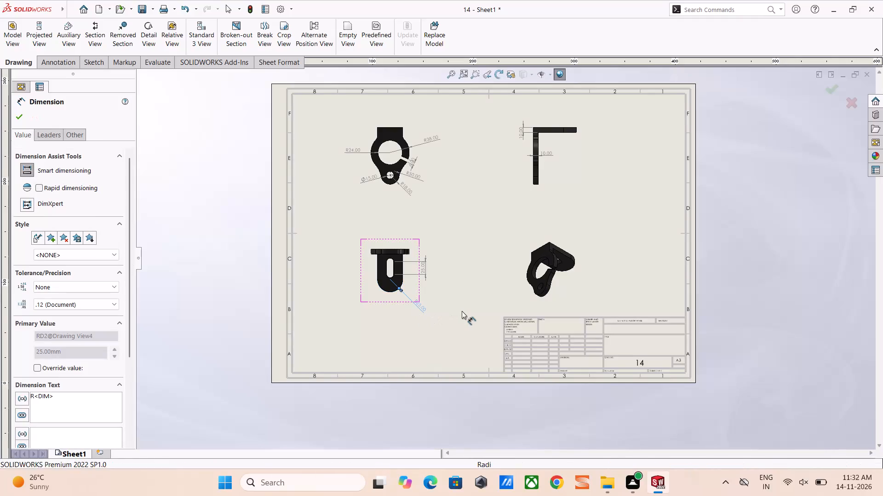
# Move the radius dimension of the slotted flange's rounded end closer to the arc in the view below the front view.
pyautogui.scroll(-3, 451, 316)
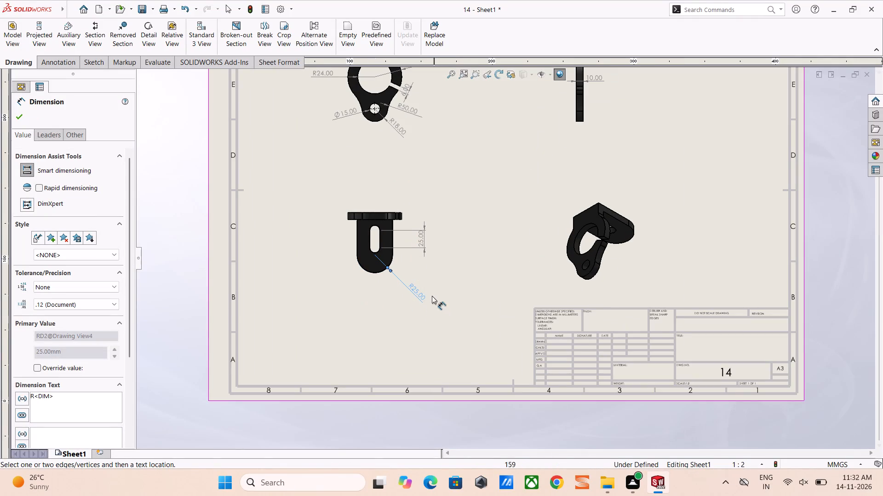
pyautogui.moveTo(419, 293); pyautogui.dragTo(405, 280)
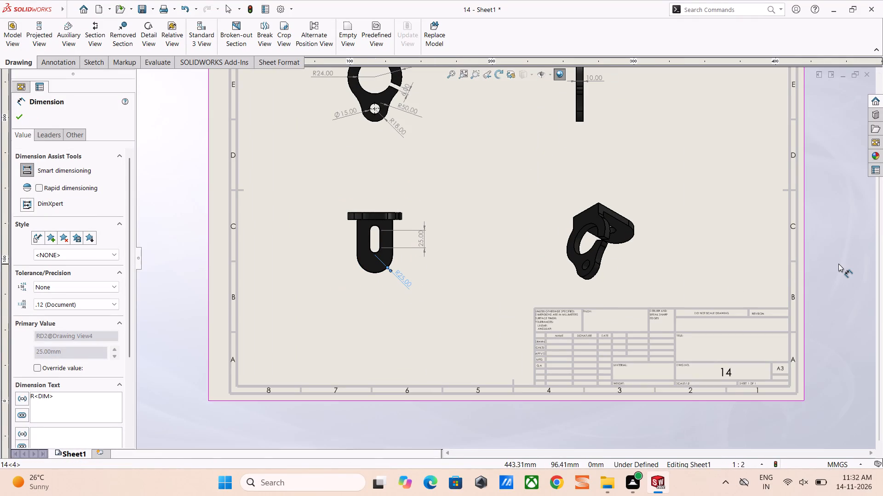
pyautogui.click(839, 264)
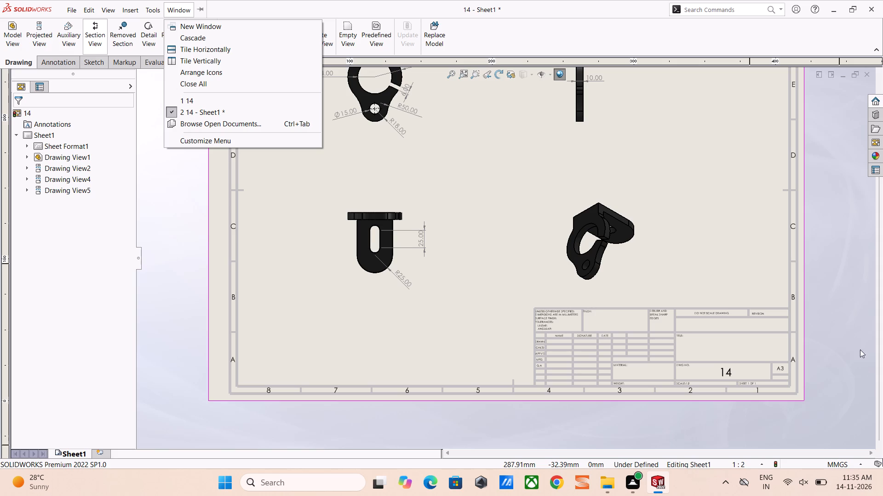
# Dimension the vertical distance from the slotted flange's top edge to the slot's lower arc centre, placing it opposite the slot-length dimension.
pyautogui.click(463, 178)
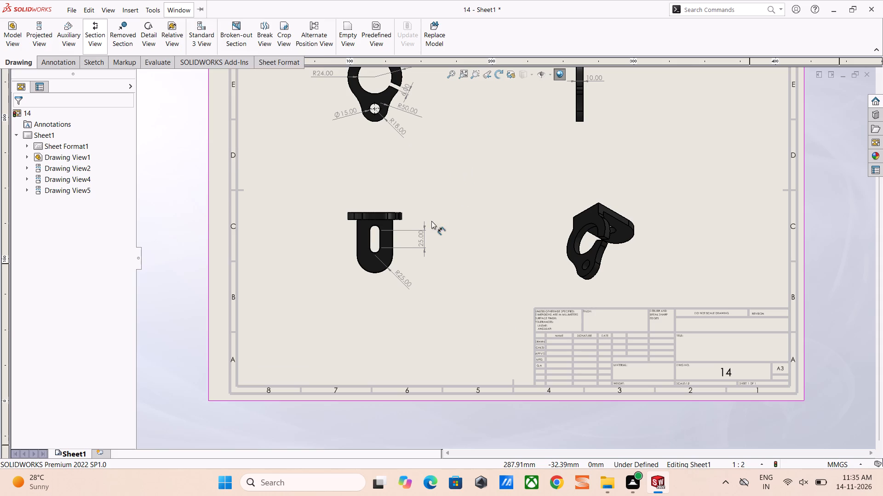
pyautogui.scroll(-4, 417, 237)
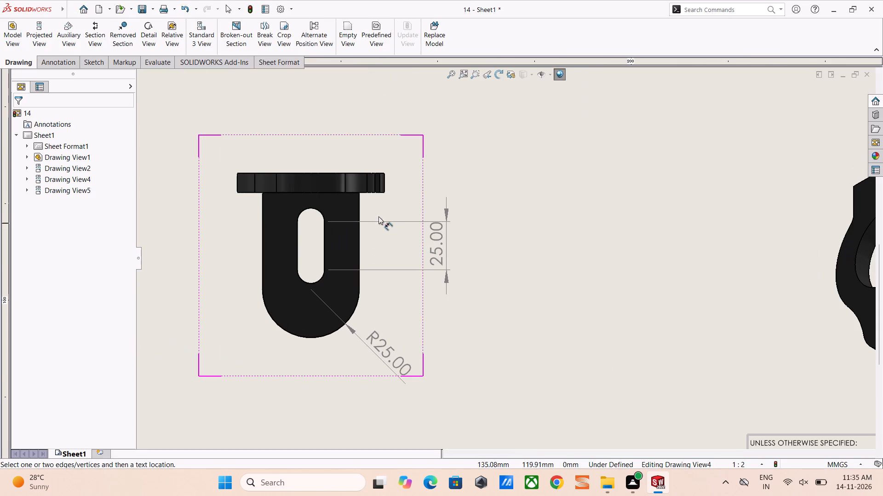
pyautogui.scroll(1, 387, 207)
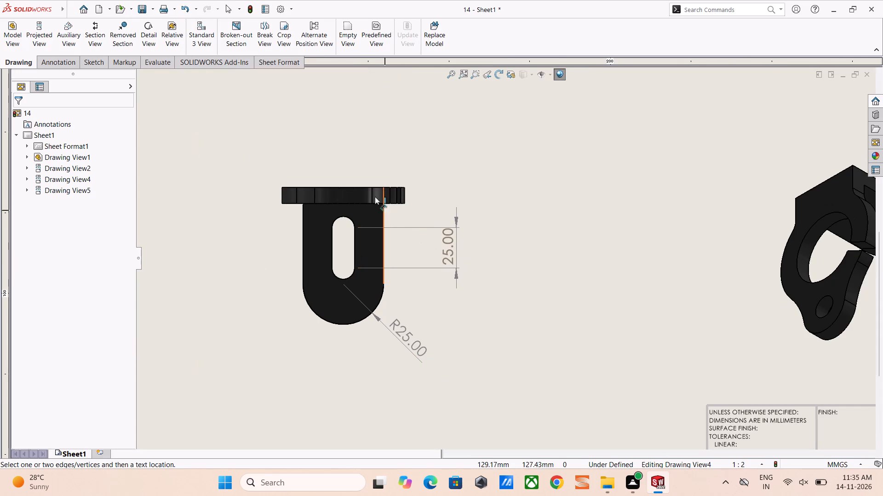
pyautogui.click(354, 188)
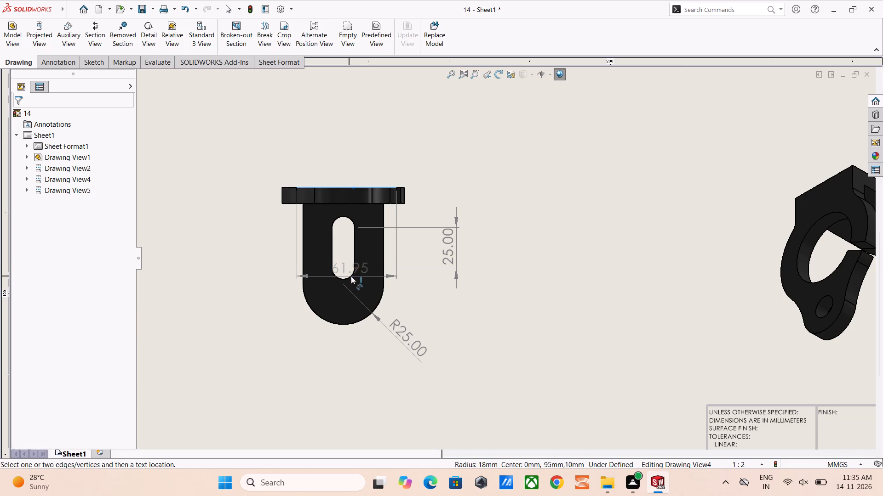
pyautogui.click(351, 276)
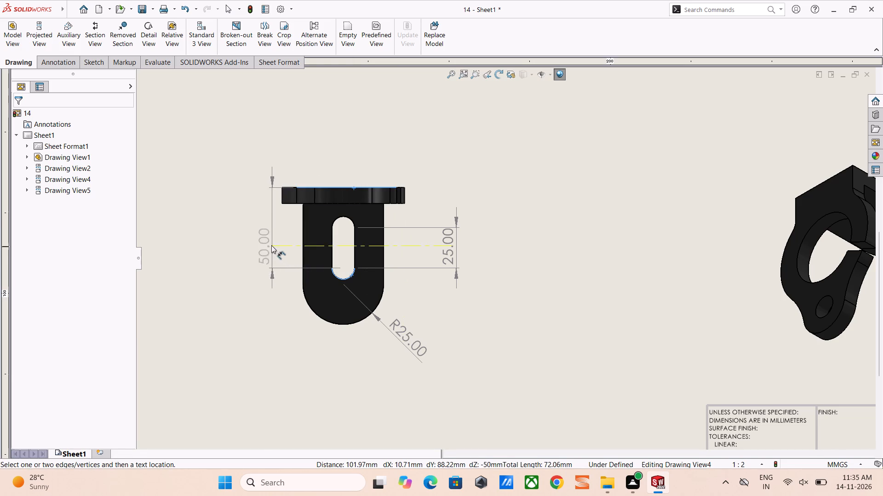
pyautogui.click(264, 227)
pyautogui.click(505, 184)
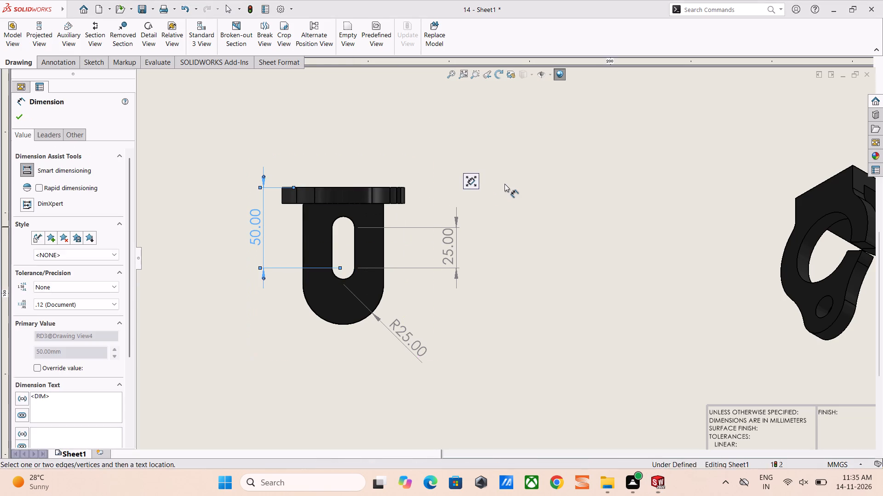
pyautogui.scroll(1, 500, 182)
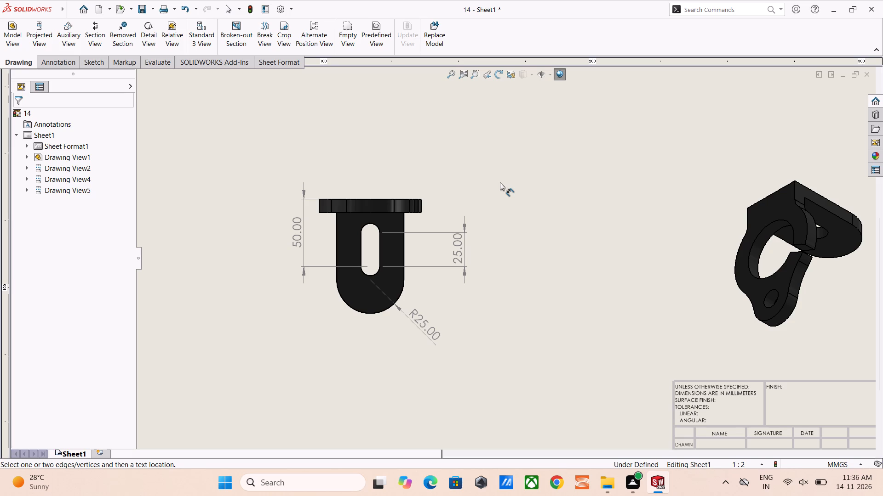
pyautogui.click(296, 163)
pyautogui.scroll(3, 348, 182)
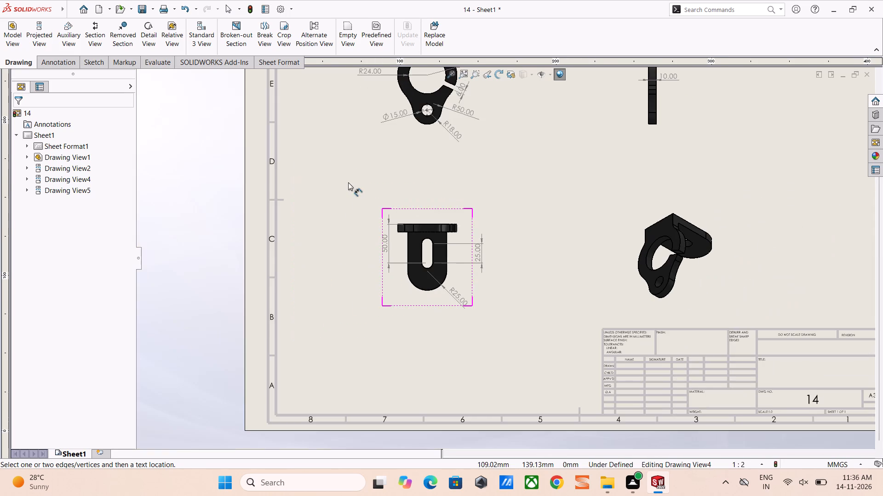
pyautogui.scroll(-3, 488, 232)
pyautogui.scroll(8, 624, 219)
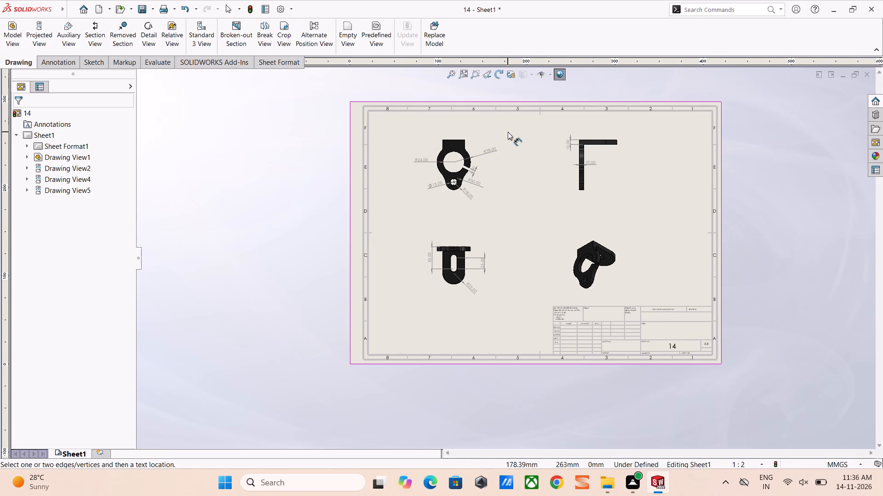
pyautogui.press('Escape')
pyautogui.press('Escape')
pyautogui.press('Escape')
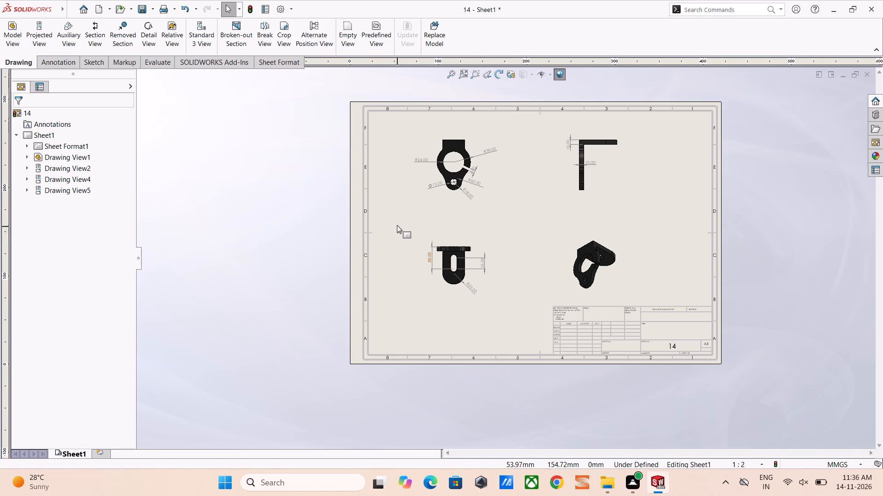
# Save the drawing as 14-views in the fuji folder.
pyautogui.hotkey('ctrl', 's')
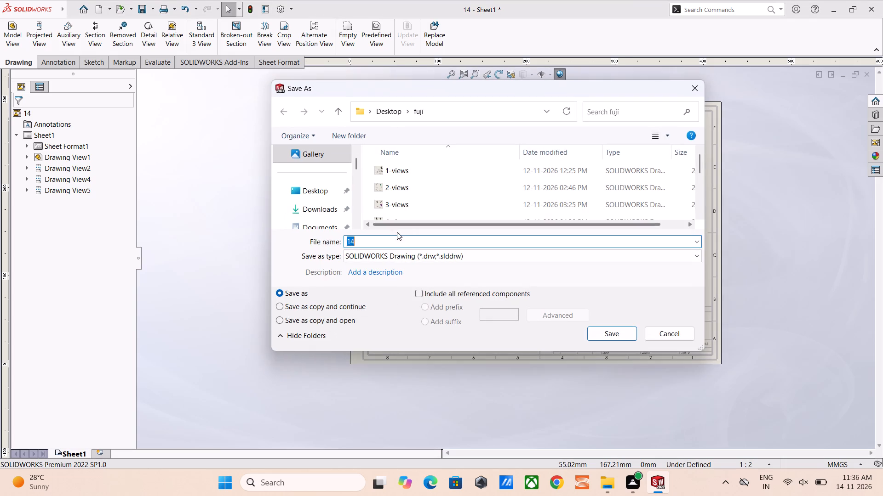
pyautogui.click(387, 241)
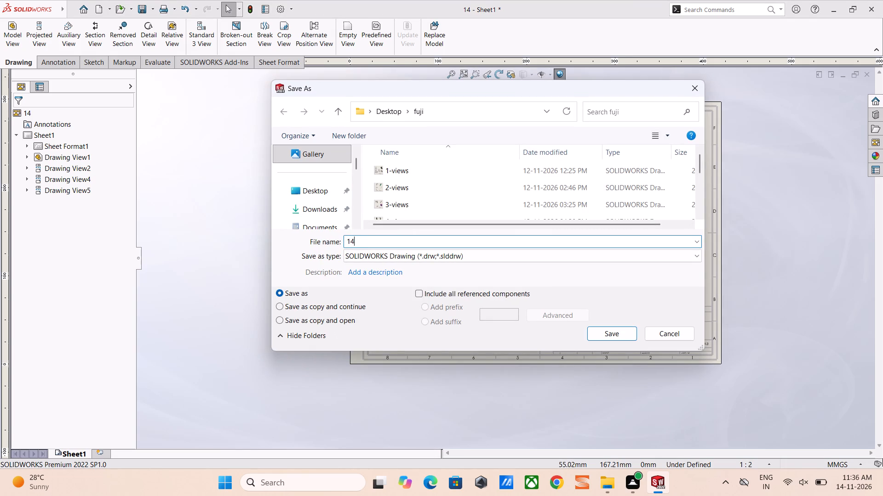
pyautogui.press('-')
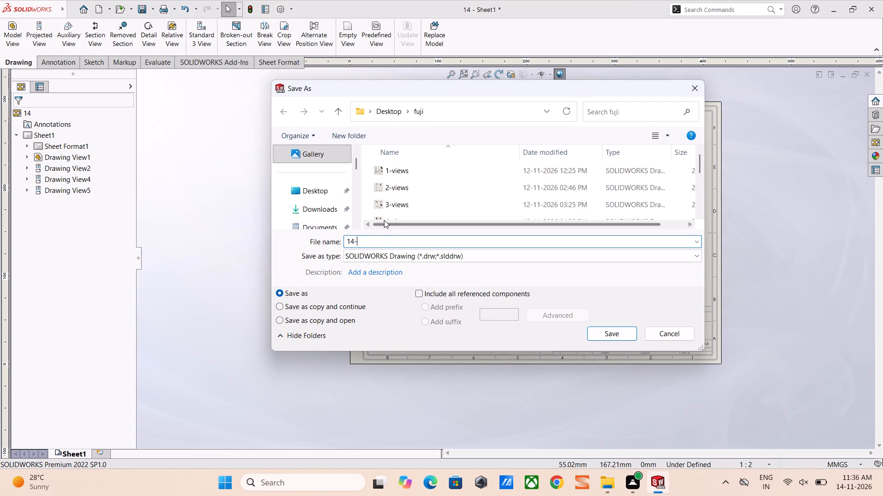
pyautogui.press('v')
pyautogui.write('iews')
pyautogui.press('Return')
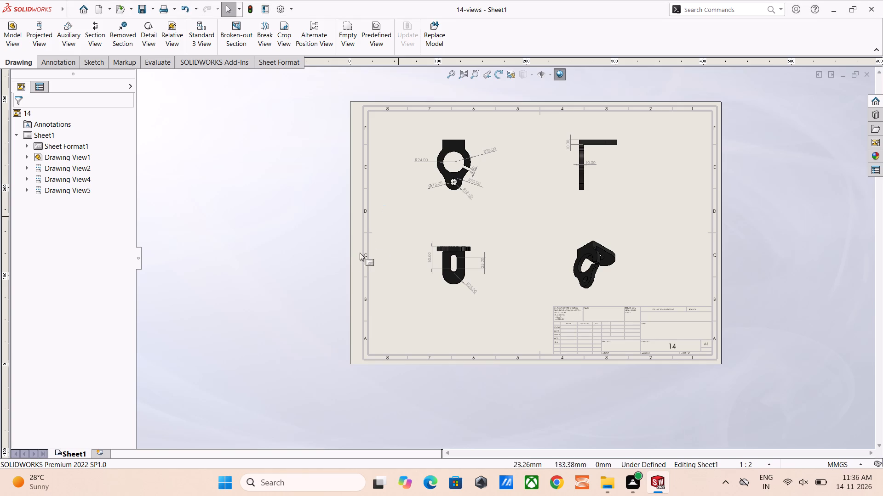
pyautogui.click(308, 226)
pyautogui.hotkey('ctrl', 's')
pyautogui.hotkey('ctrl', 's')
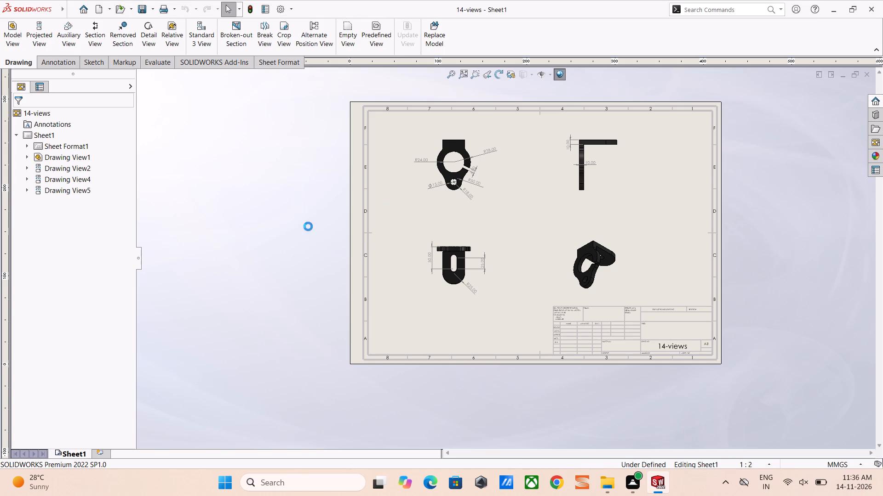
pyautogui.hotkey('ctrl', 's')
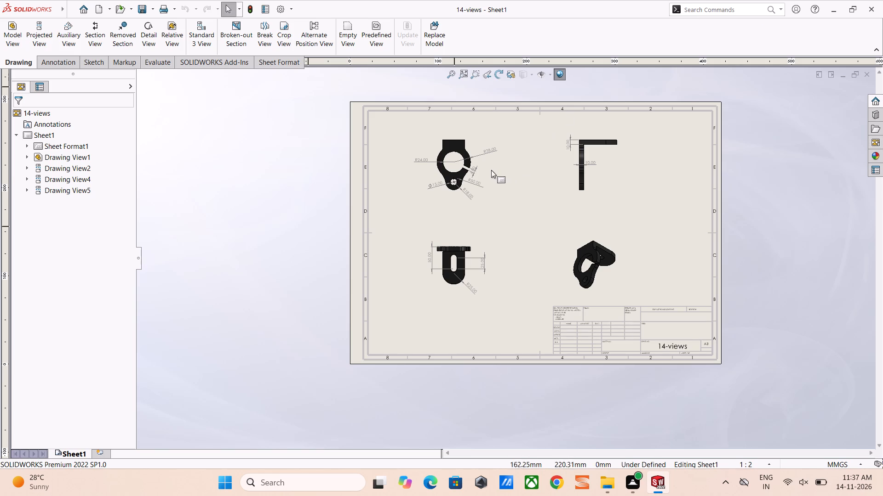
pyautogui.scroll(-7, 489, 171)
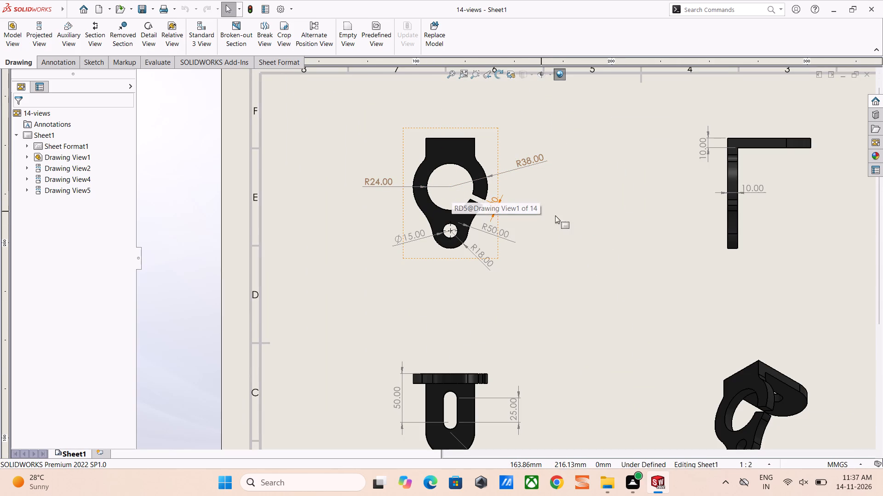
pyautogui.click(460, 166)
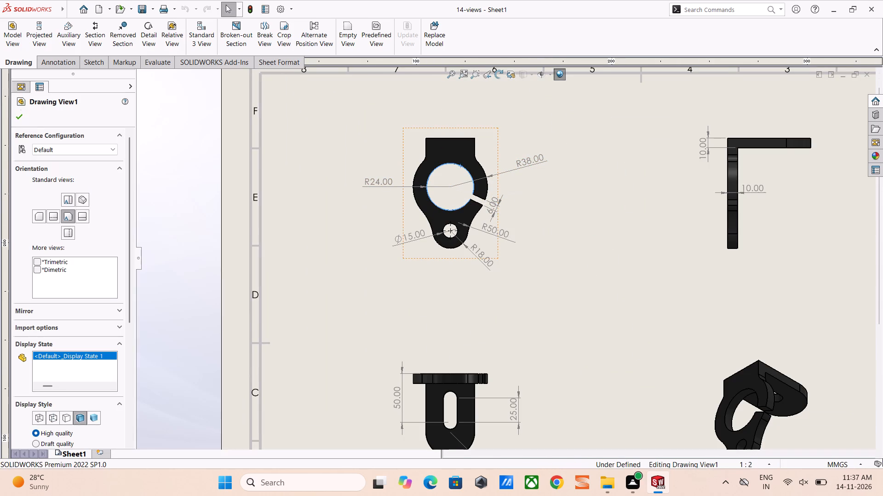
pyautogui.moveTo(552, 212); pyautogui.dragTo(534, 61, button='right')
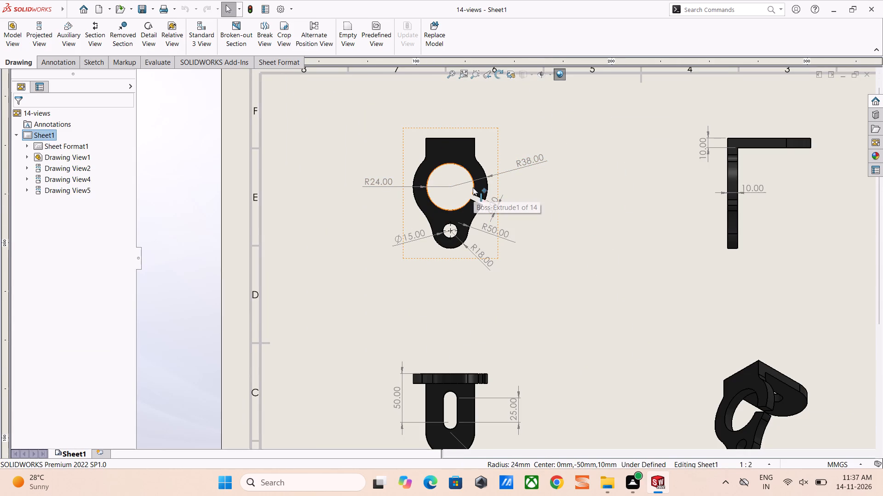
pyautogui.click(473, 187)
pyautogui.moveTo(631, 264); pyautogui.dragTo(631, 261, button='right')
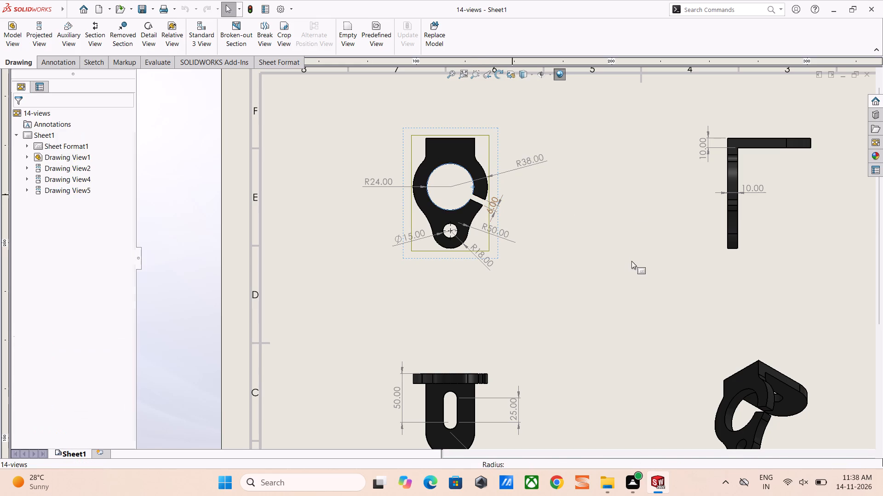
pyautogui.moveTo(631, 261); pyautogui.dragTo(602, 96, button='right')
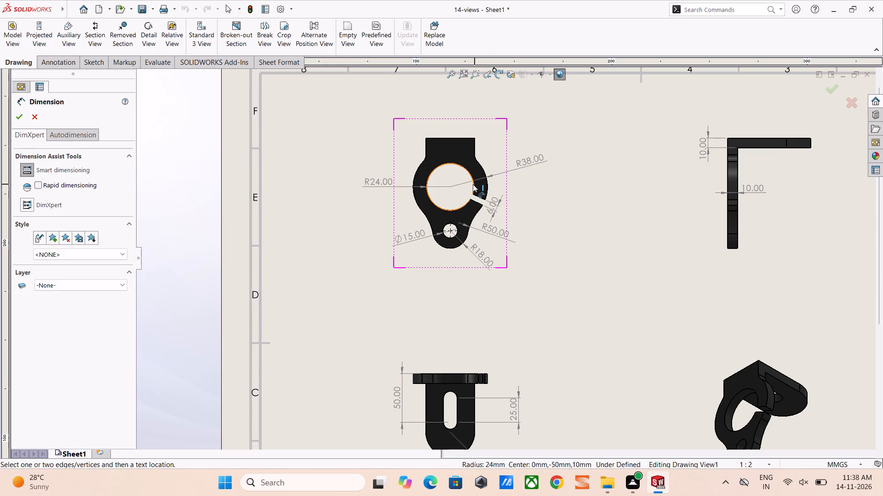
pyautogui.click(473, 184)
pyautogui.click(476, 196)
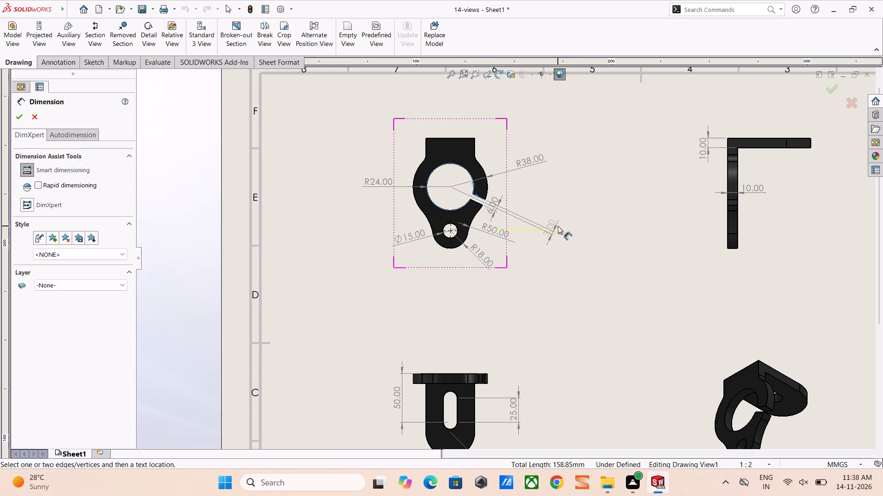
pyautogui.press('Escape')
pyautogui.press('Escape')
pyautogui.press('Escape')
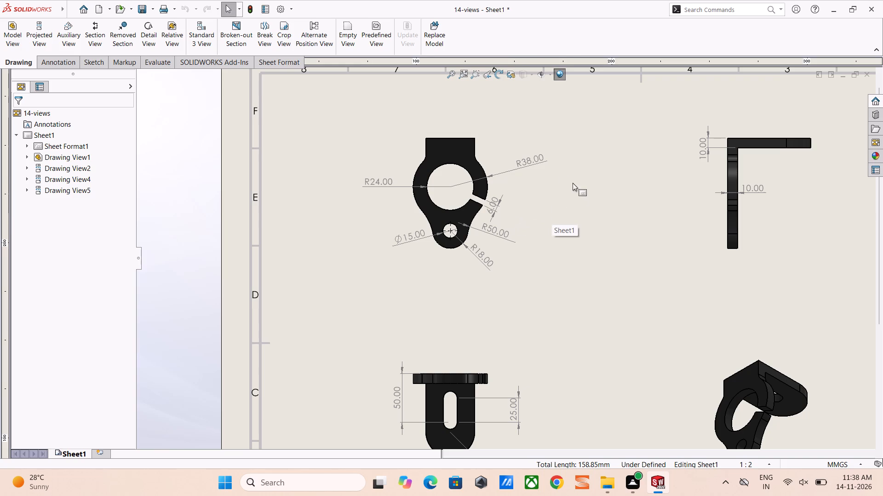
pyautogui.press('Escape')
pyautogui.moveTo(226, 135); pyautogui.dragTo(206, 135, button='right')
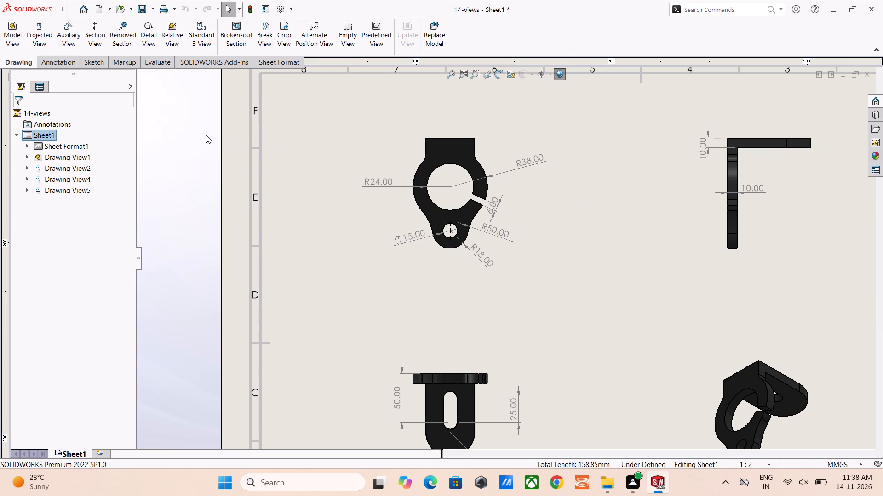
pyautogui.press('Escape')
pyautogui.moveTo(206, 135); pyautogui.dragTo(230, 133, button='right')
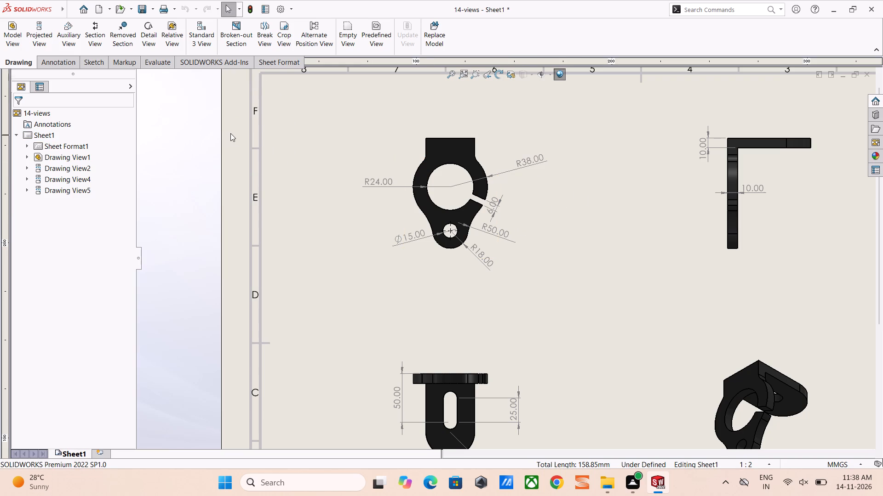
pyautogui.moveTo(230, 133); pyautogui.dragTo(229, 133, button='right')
# Sketch a horizontal centerline about 91 mm long from the large bore's centre outward past the split side of the front view.
pyautogui.click(95, 65)
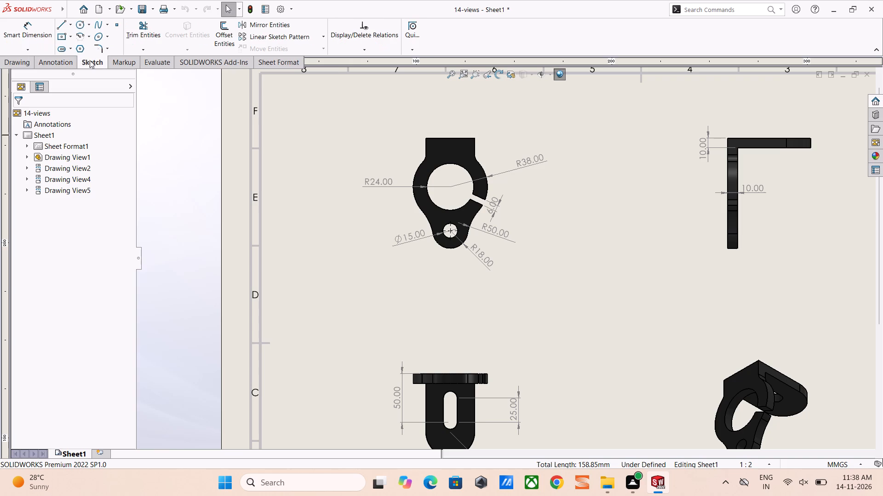
pyautogui.click(63, 23)
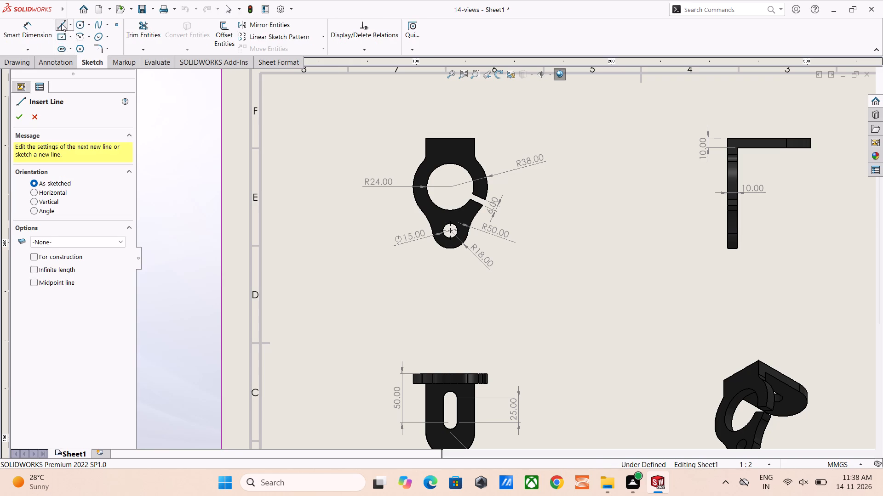
pyautogui.click(71, 25)
pyautogui.click(73, 47)
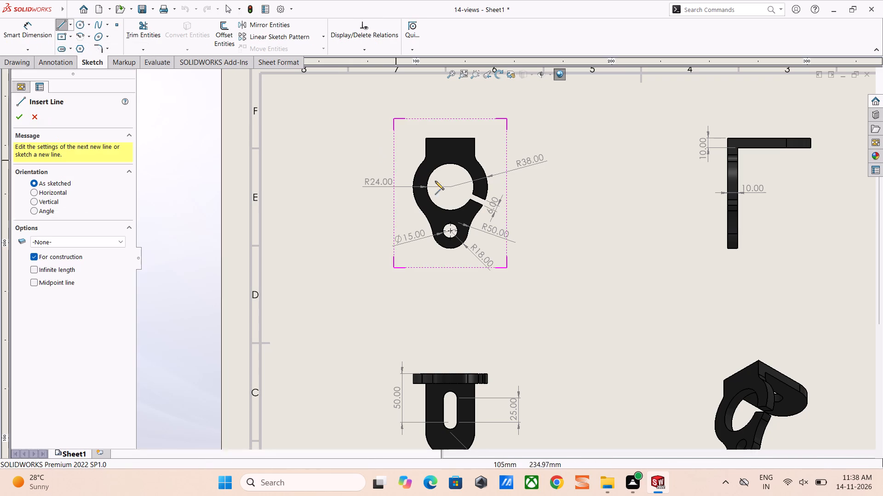
pyautogui.click(451, 187)
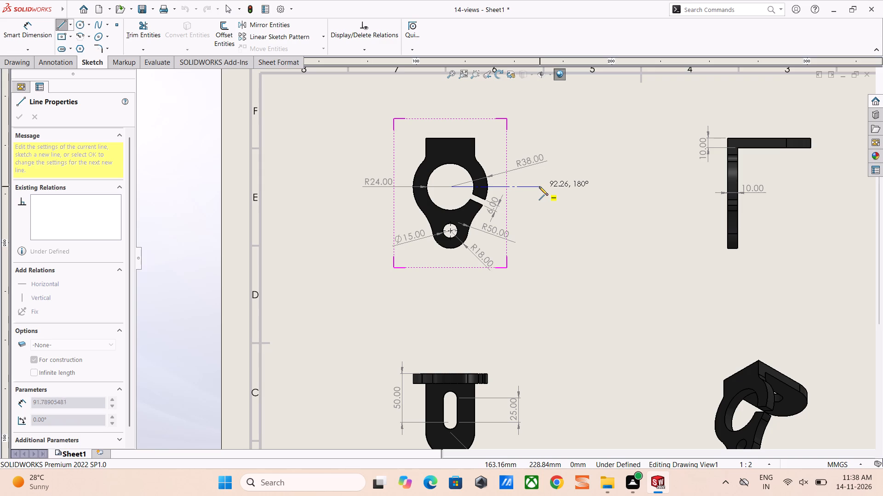
pyautogui.click(539, 186)
pyautogui.rightClick(539, 186)
pyautogui.click(556, 189)
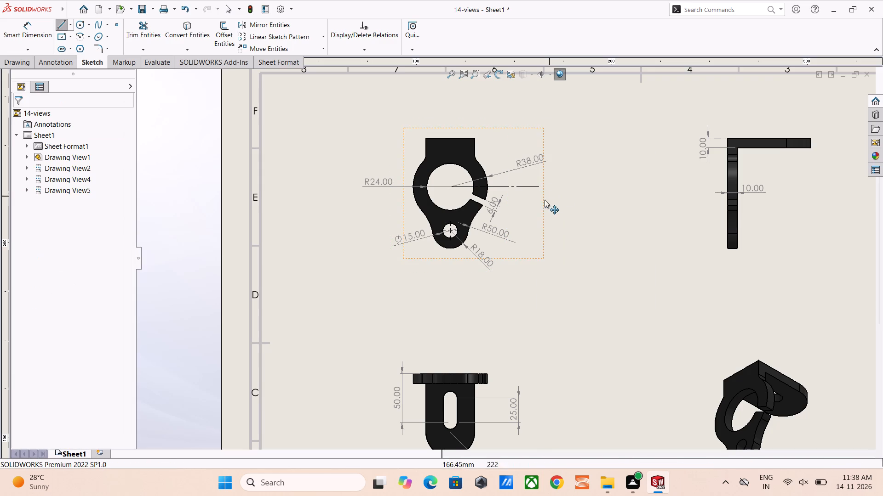
pyautogui.press('Escape')
# Add a driven angular dimension between the horizontal centerline and the split's edge in the front view, placing it beyond the split.
pyautogui.moveTo(615, 203); pyautogui.dragTo(588, 104, button='right')
pyautogui.click(491, 184)
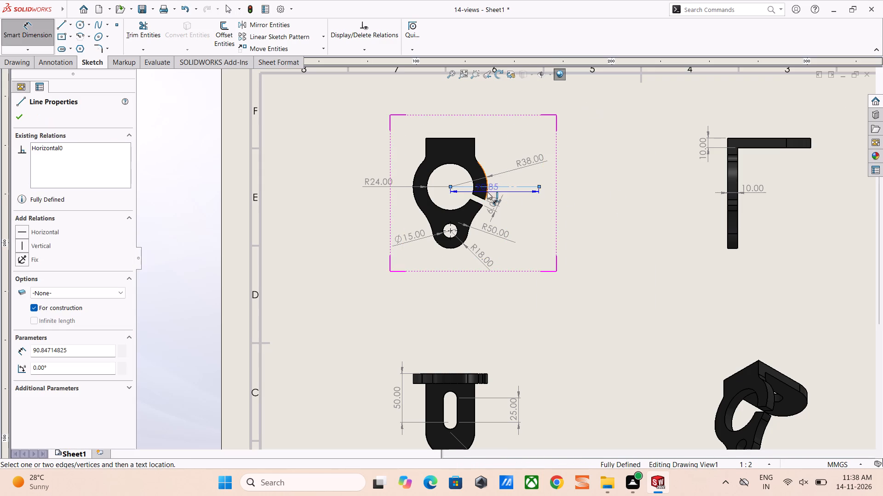
pyautogui.click(480, 198)
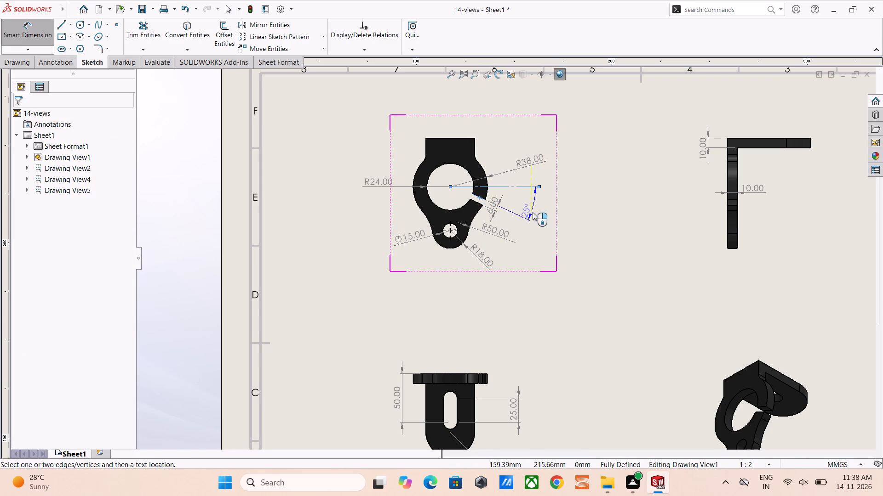
pyautogui.click(533, 212)
pyautogui.click(502, 237)
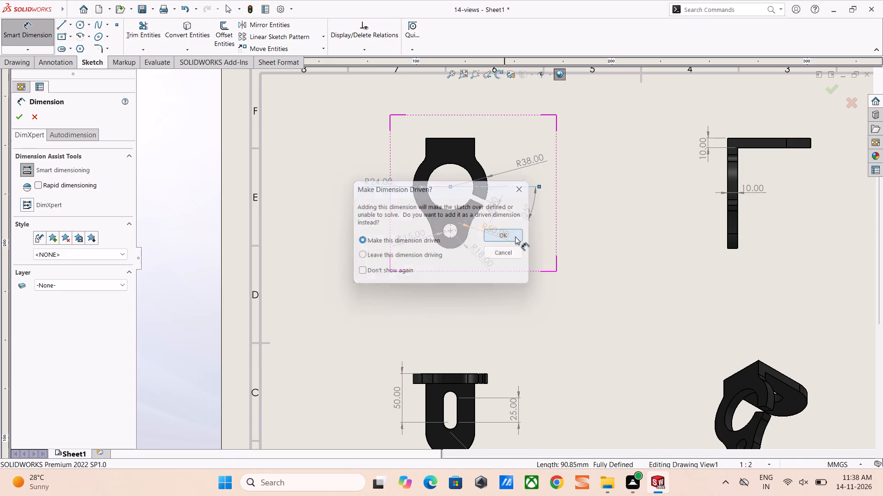
pyautogui.press('Escape')
# Examine the dimensioned views, the isometric view and the title block across the whole sheet for completeness.
pyautogui.scroll(-1, 587, 226)
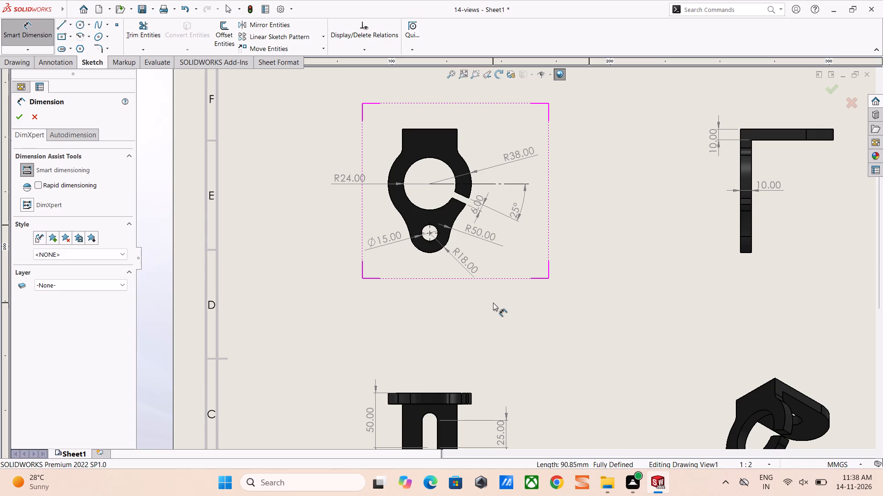
pyautogui.scroll(3, 493, 303)
pyautogui.click(495, 341)
pyautogui.scroll(-4, 517, 348)
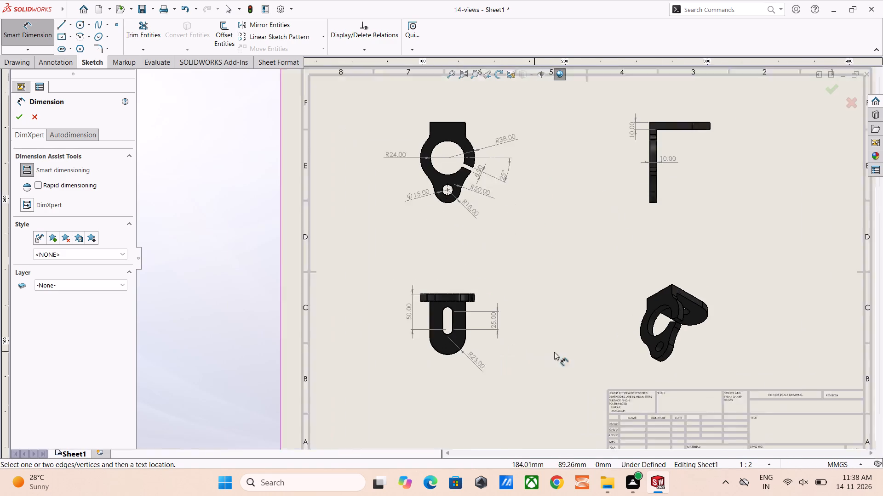
pyautogui.scroll(4, 636, 356)
pyautogui.scroll(-5, 627, 307)
pyautogui.scroll(-4, 596, 282)
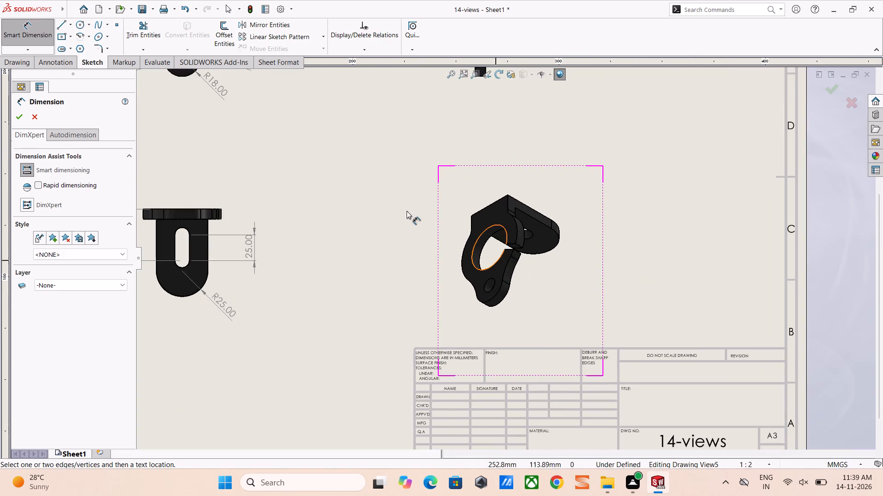
pyautogui.scroll(-3, 409, 209)
pyautogui.moveTo(557, 281); pyautogui.dragTo(578, 309, button='middle')
pyautogui.scroll(2, 576, 309)
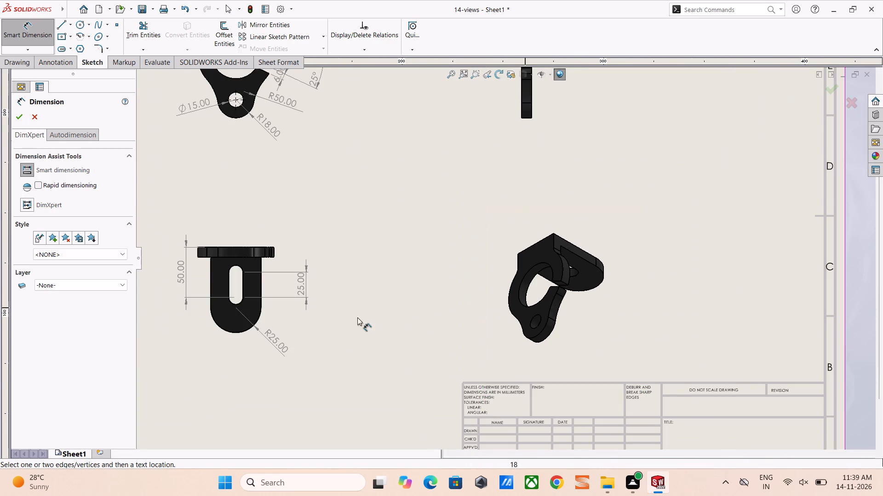
pyautogui.scroll(4, 279, 316)
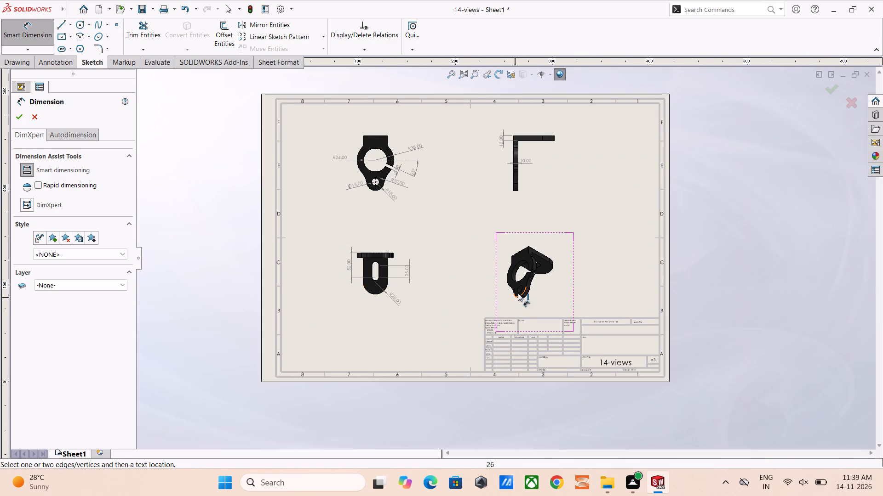
pyautogui.scroll(-6, 540, 278)
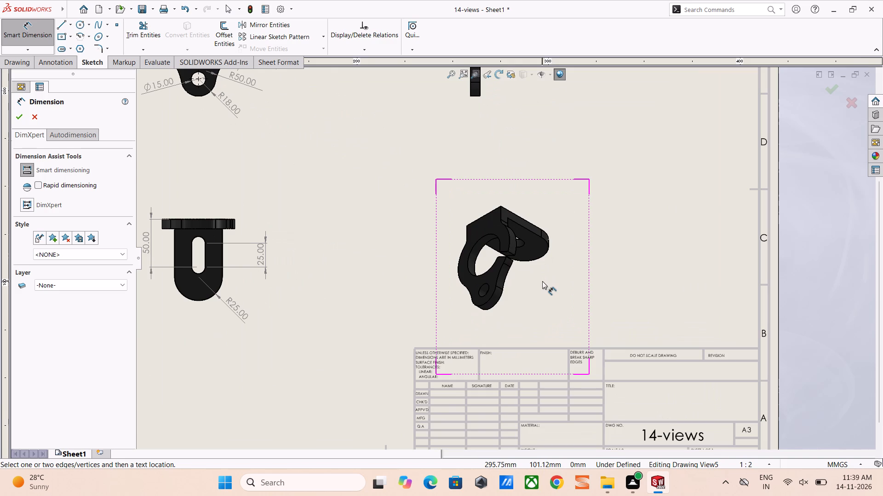
pyautogui.scroll(6, 542, 281)
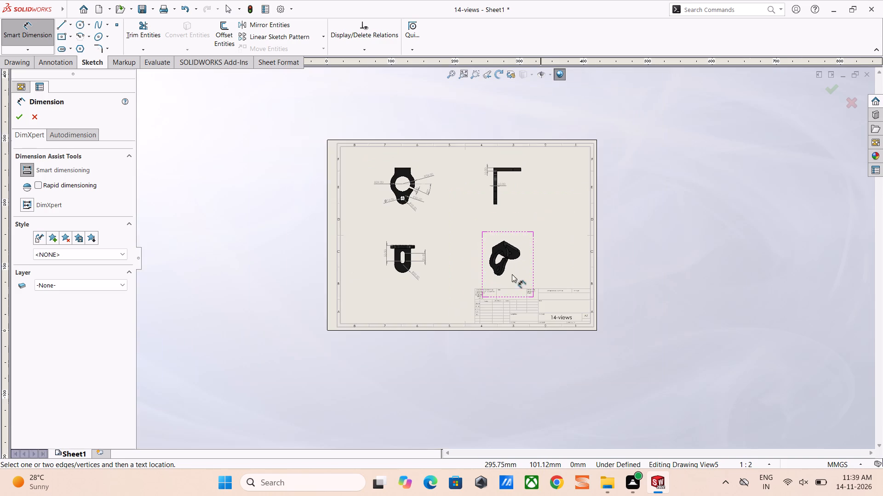
# Save the finished 14-views drawing.
pyautogui.hotkey('ctrl', 's')
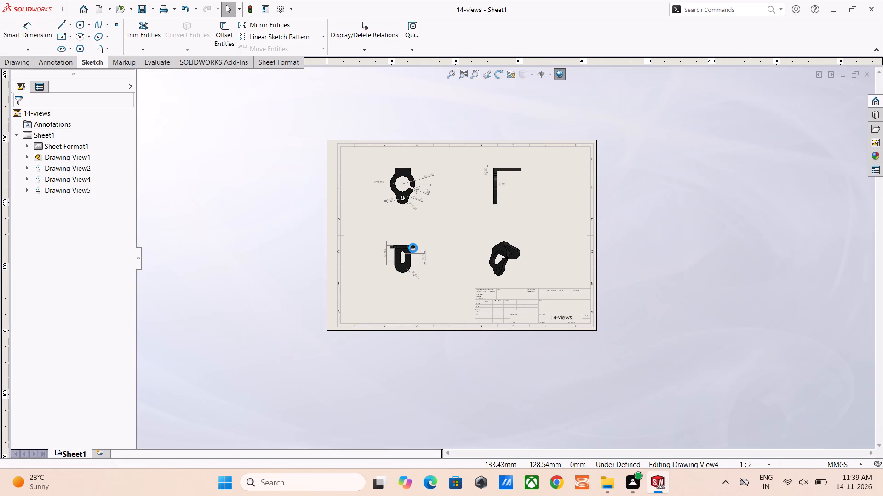
pyautogui.hotkey('ctrl', 's')
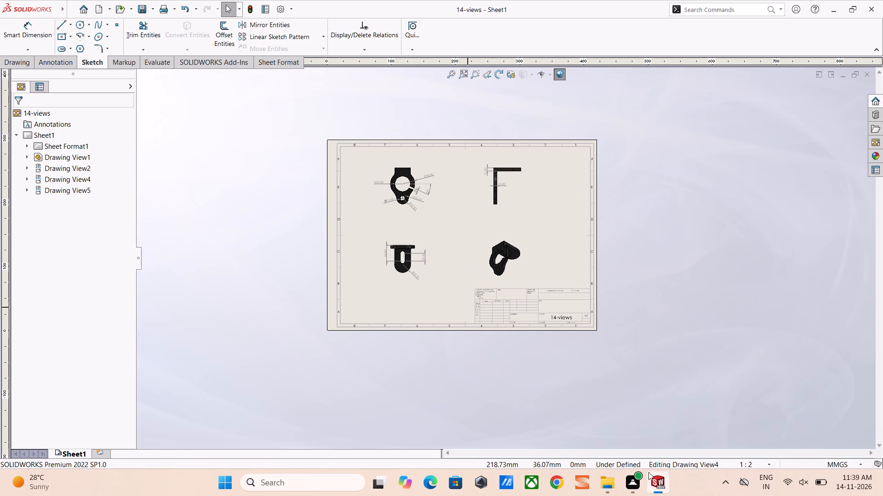
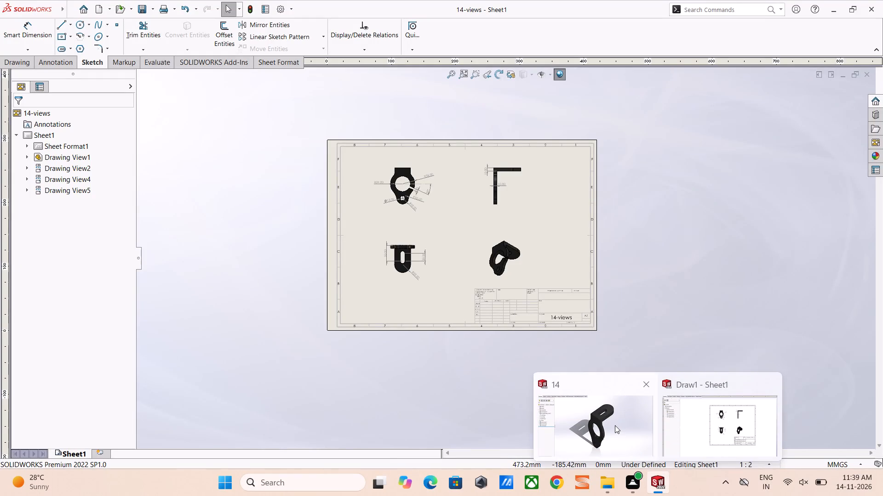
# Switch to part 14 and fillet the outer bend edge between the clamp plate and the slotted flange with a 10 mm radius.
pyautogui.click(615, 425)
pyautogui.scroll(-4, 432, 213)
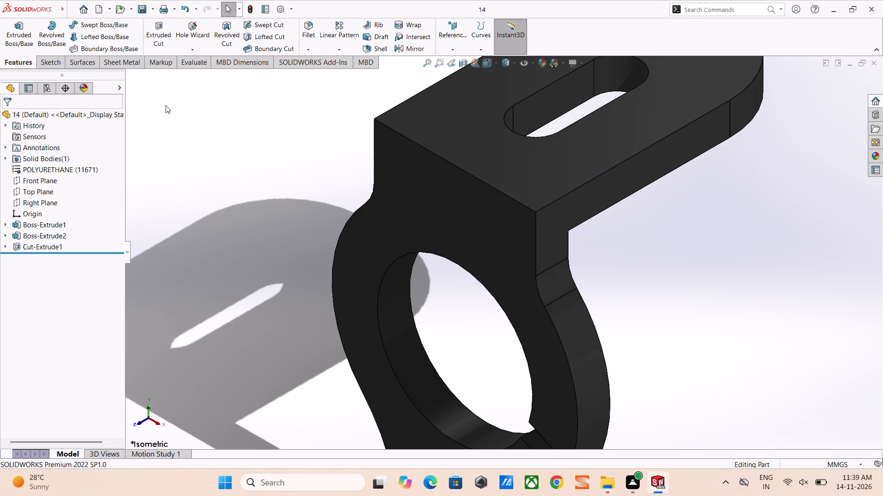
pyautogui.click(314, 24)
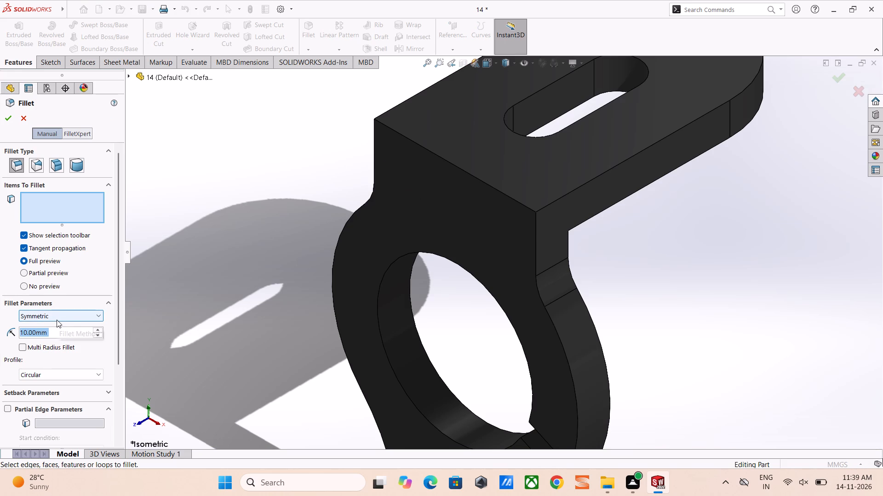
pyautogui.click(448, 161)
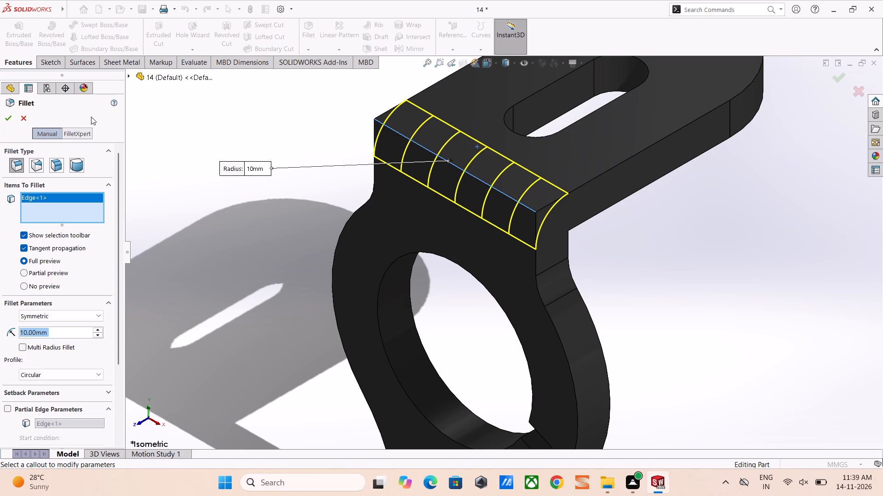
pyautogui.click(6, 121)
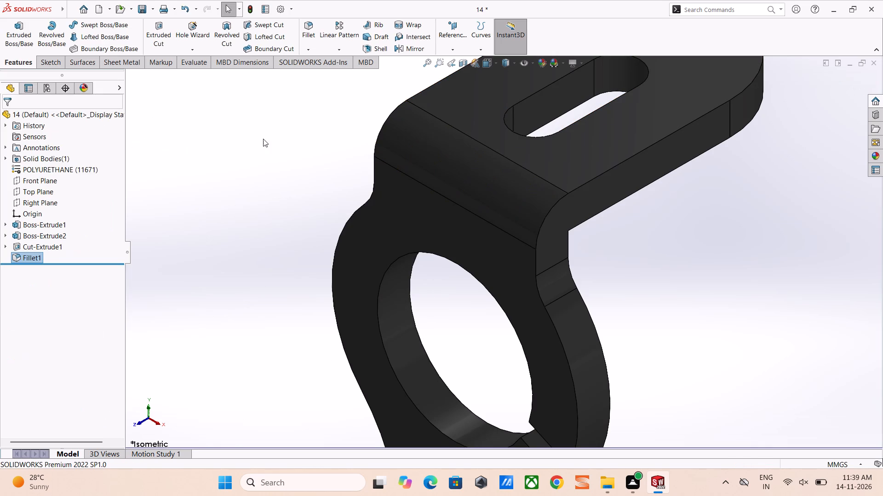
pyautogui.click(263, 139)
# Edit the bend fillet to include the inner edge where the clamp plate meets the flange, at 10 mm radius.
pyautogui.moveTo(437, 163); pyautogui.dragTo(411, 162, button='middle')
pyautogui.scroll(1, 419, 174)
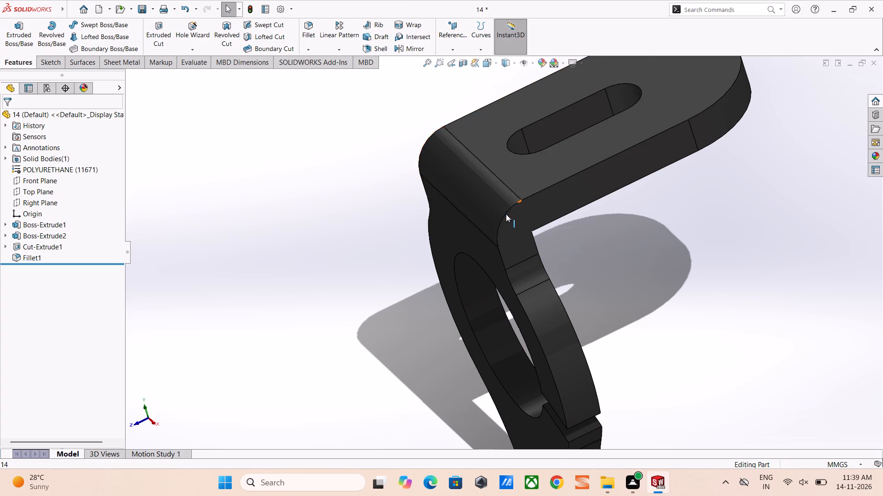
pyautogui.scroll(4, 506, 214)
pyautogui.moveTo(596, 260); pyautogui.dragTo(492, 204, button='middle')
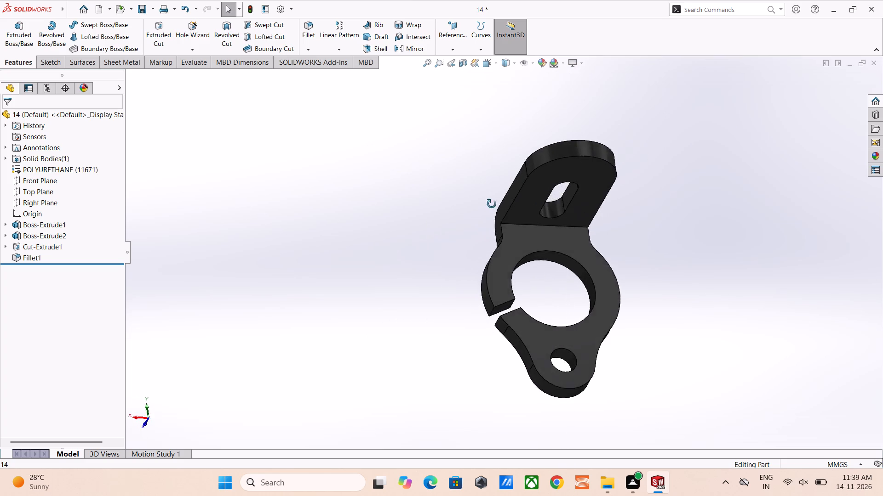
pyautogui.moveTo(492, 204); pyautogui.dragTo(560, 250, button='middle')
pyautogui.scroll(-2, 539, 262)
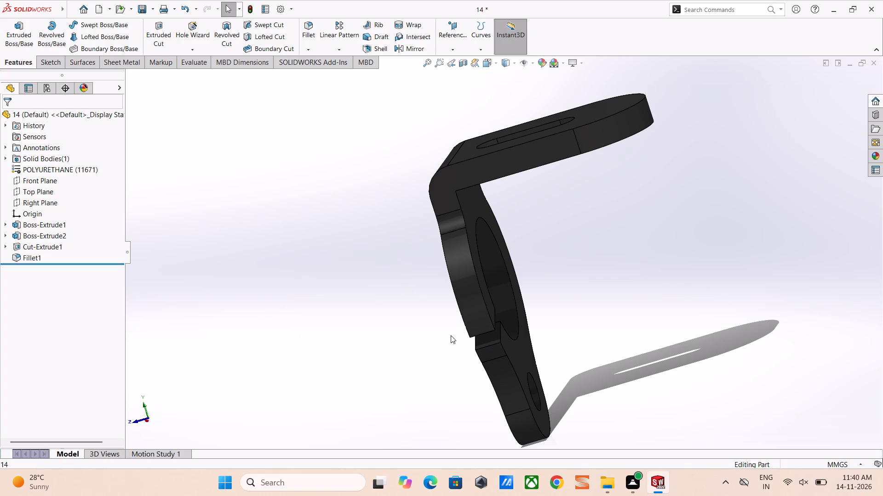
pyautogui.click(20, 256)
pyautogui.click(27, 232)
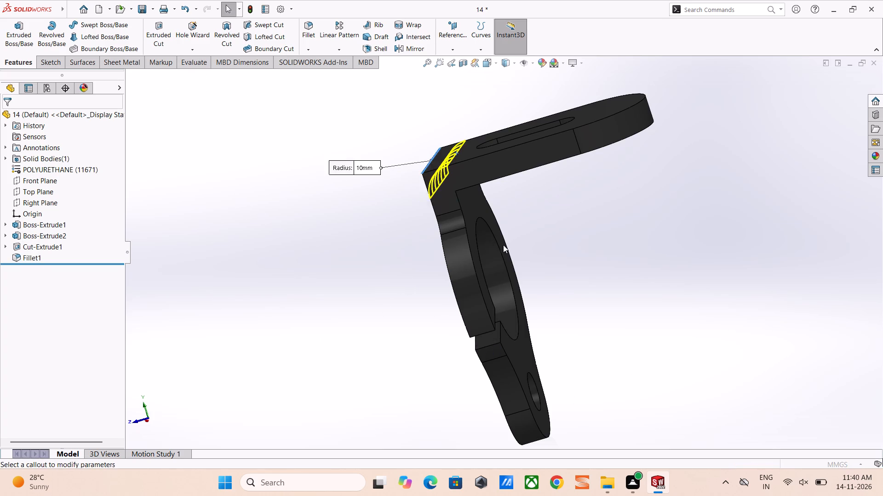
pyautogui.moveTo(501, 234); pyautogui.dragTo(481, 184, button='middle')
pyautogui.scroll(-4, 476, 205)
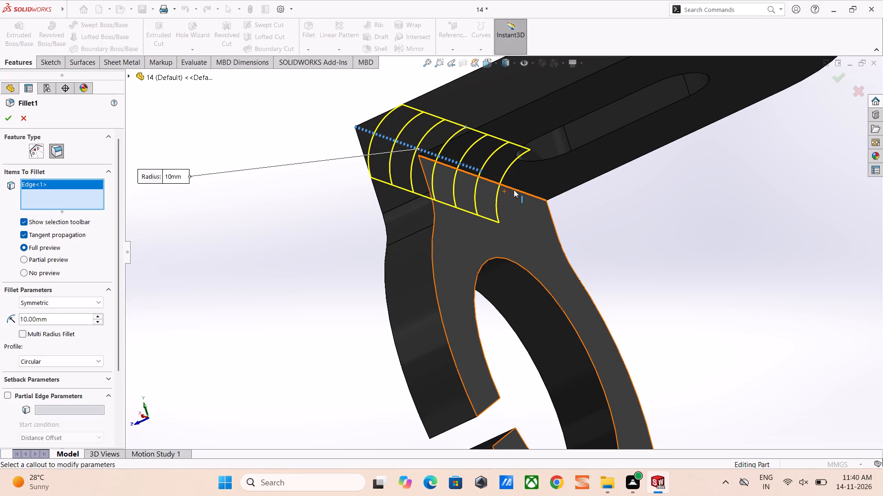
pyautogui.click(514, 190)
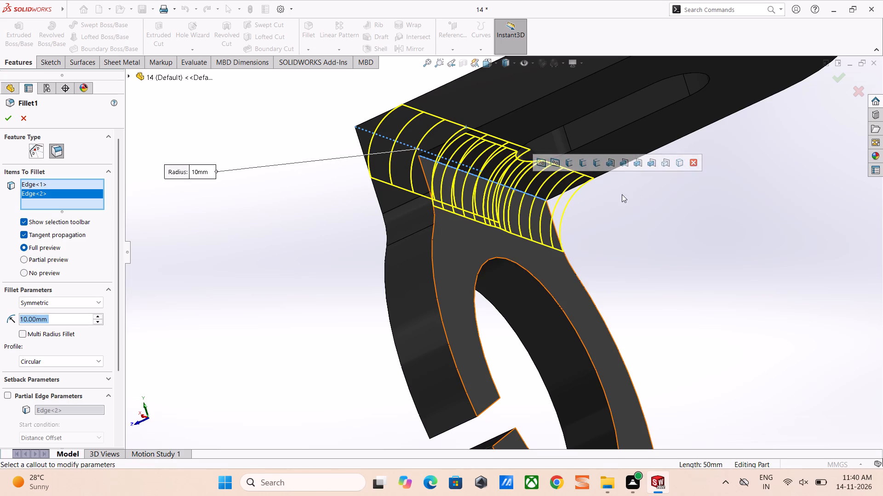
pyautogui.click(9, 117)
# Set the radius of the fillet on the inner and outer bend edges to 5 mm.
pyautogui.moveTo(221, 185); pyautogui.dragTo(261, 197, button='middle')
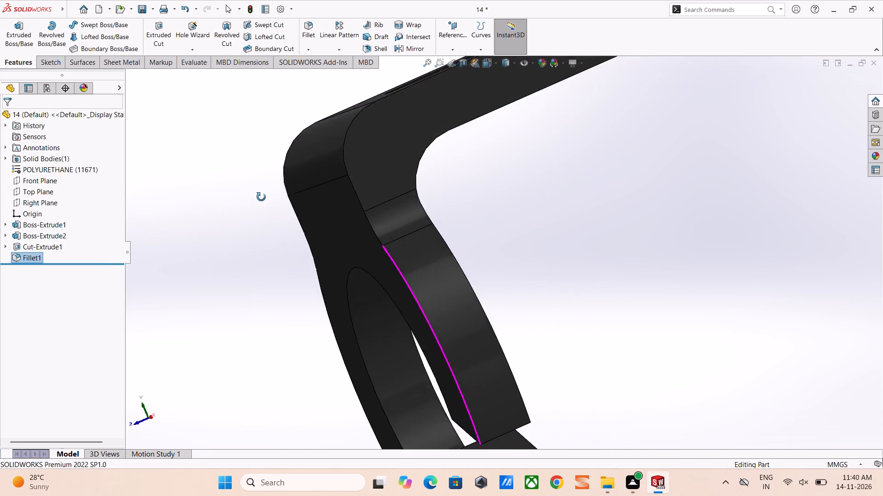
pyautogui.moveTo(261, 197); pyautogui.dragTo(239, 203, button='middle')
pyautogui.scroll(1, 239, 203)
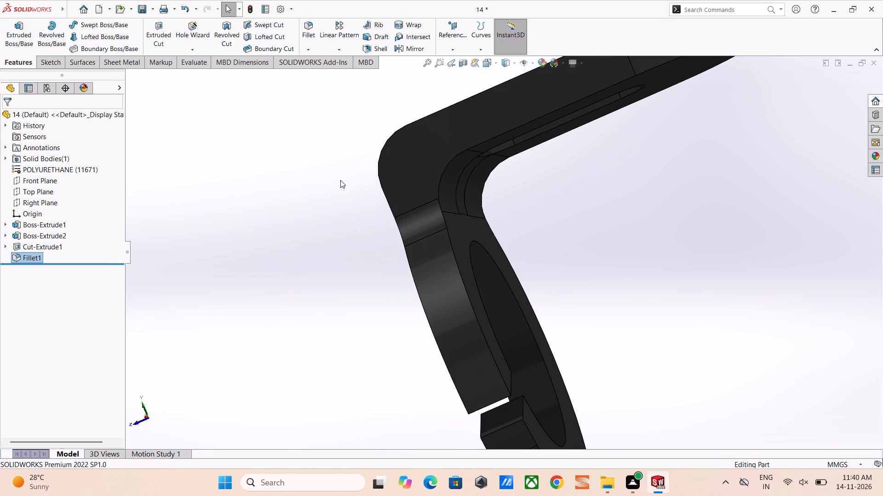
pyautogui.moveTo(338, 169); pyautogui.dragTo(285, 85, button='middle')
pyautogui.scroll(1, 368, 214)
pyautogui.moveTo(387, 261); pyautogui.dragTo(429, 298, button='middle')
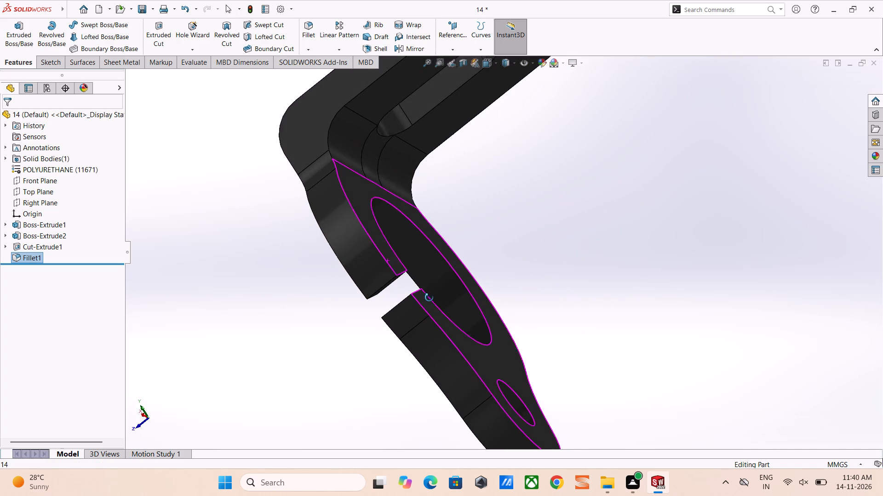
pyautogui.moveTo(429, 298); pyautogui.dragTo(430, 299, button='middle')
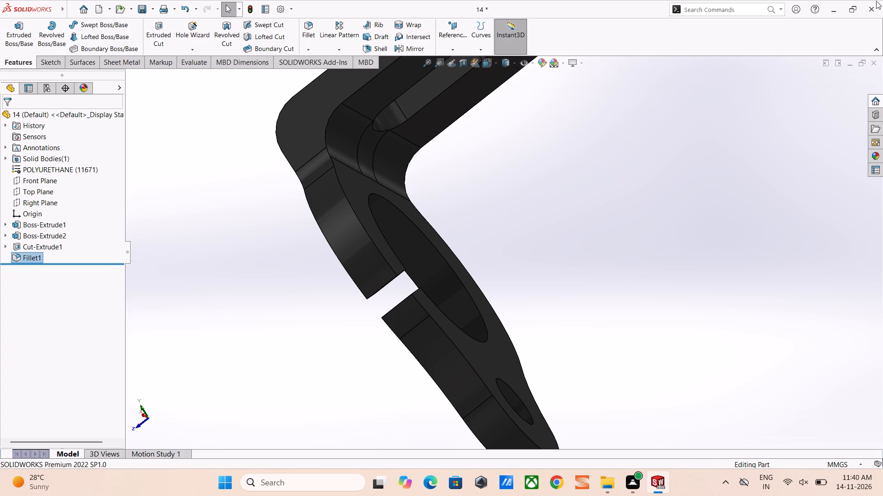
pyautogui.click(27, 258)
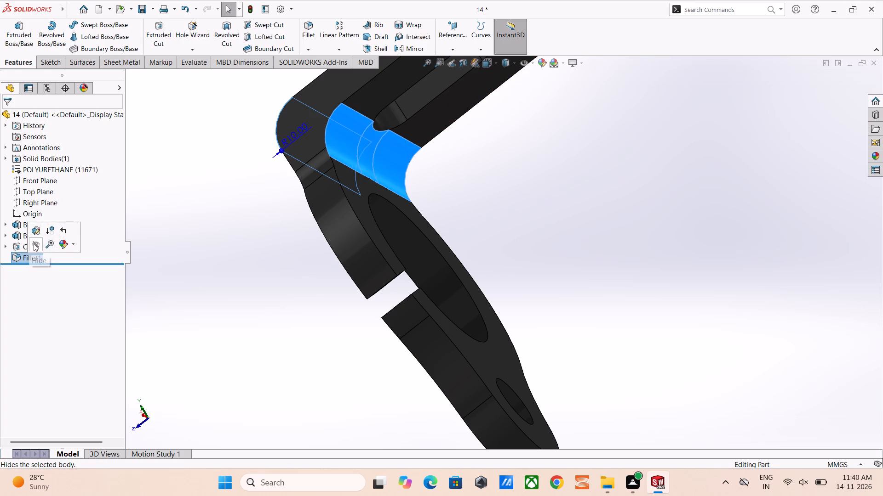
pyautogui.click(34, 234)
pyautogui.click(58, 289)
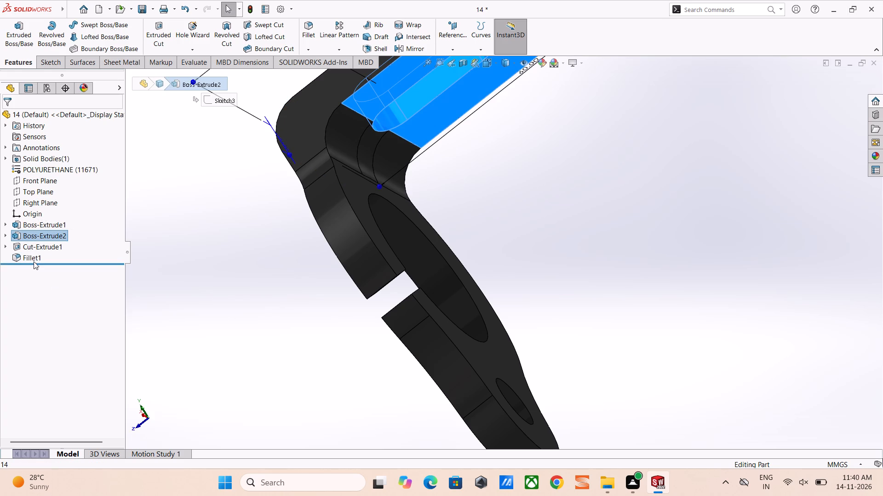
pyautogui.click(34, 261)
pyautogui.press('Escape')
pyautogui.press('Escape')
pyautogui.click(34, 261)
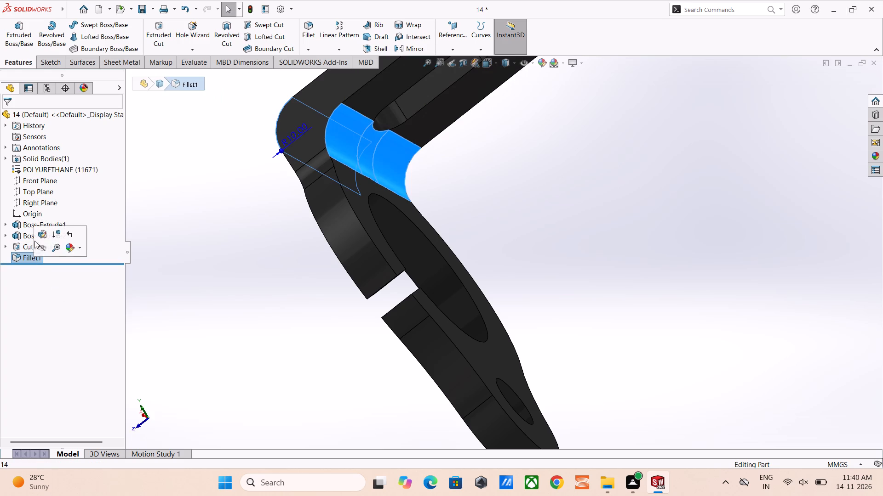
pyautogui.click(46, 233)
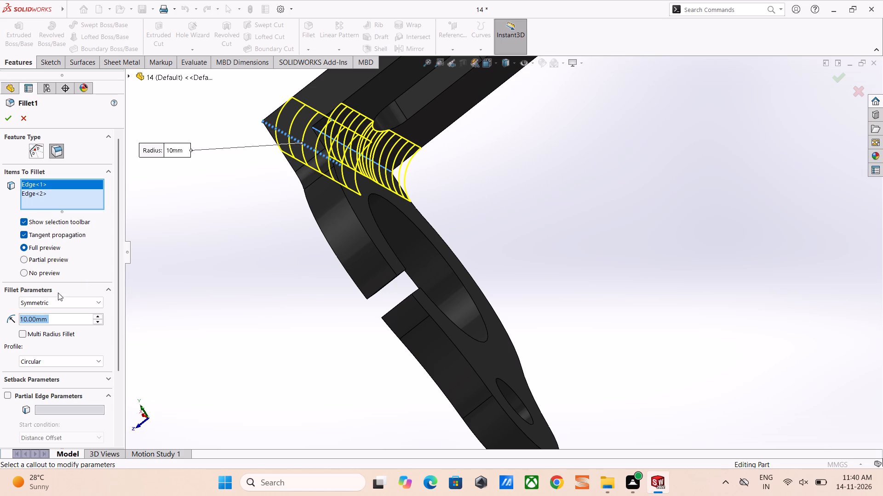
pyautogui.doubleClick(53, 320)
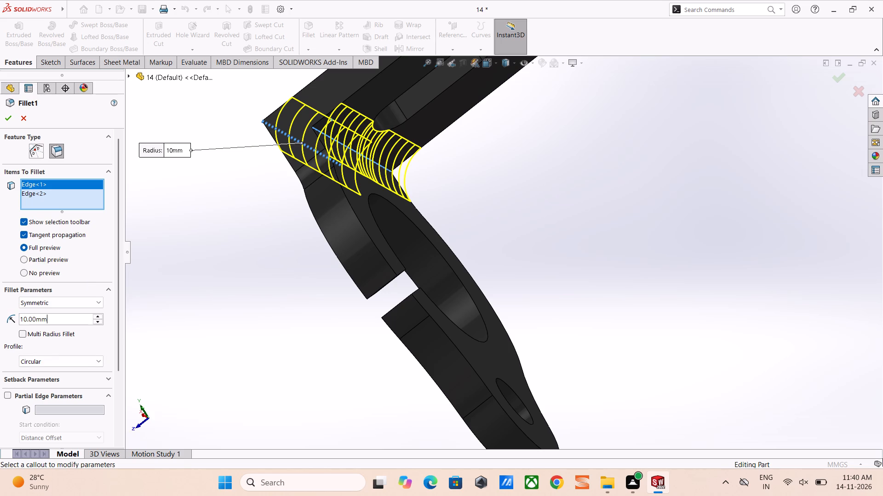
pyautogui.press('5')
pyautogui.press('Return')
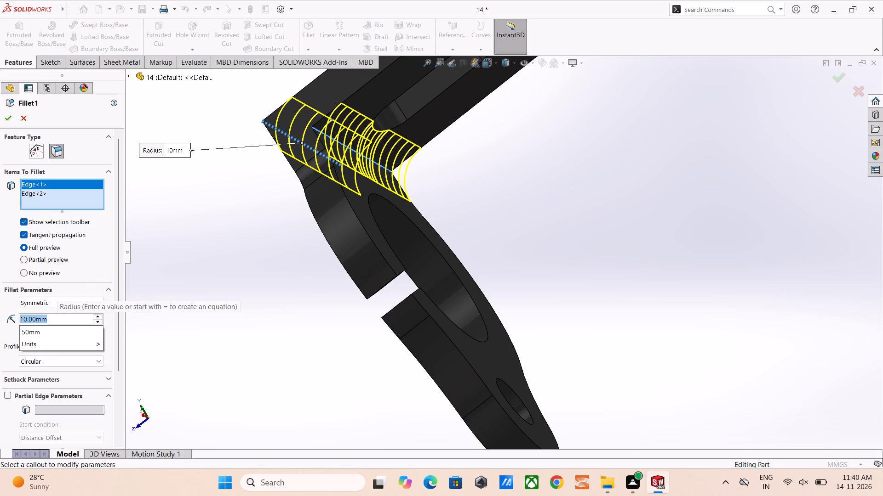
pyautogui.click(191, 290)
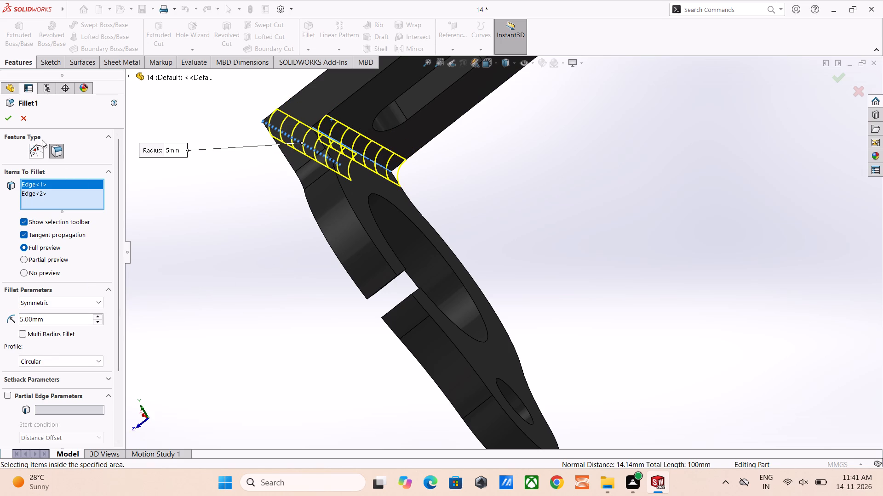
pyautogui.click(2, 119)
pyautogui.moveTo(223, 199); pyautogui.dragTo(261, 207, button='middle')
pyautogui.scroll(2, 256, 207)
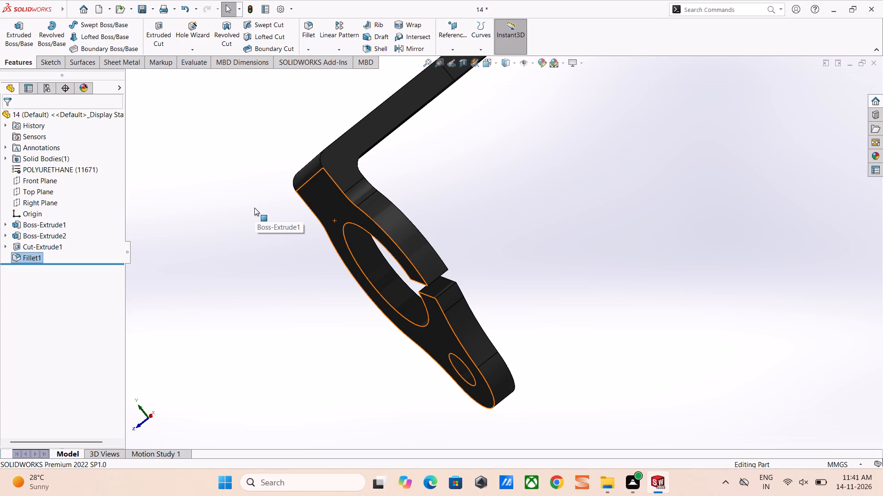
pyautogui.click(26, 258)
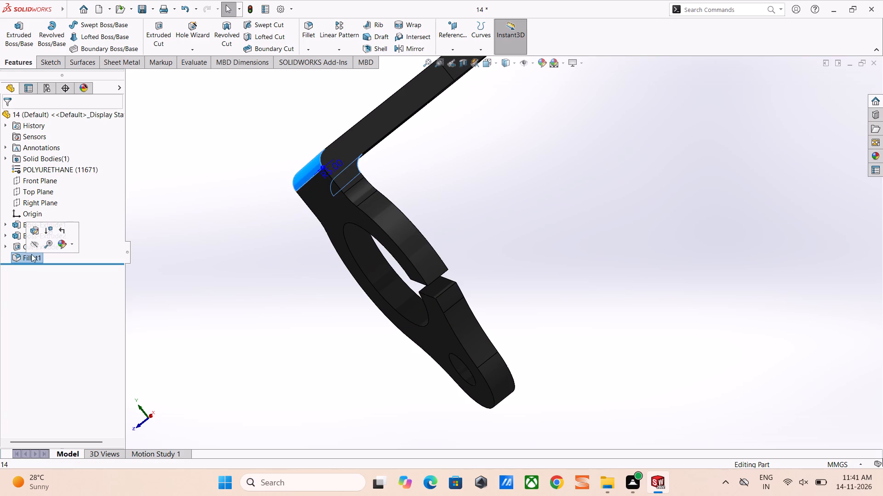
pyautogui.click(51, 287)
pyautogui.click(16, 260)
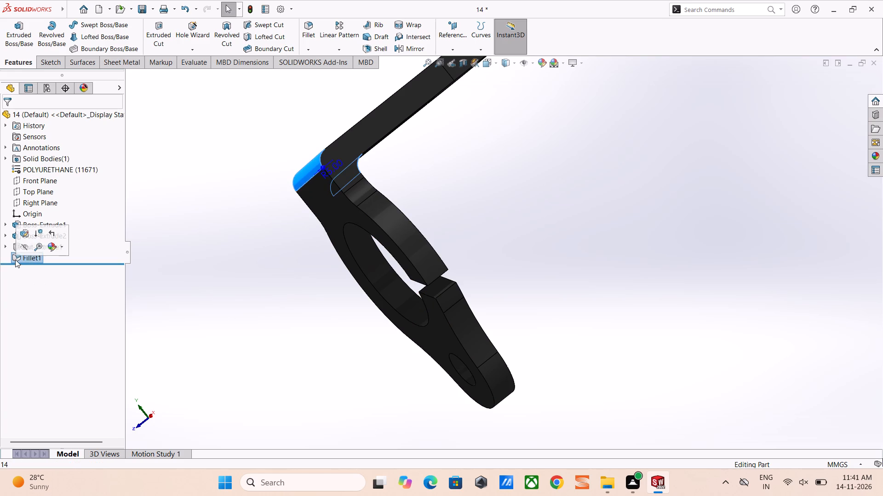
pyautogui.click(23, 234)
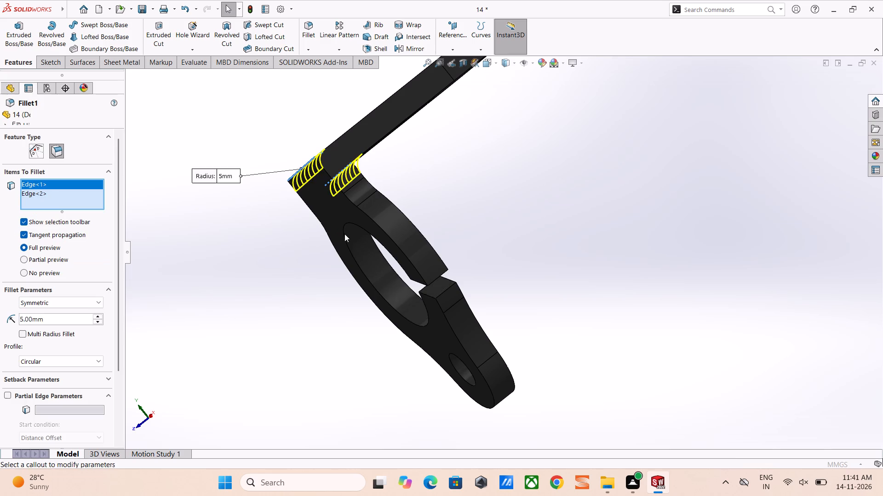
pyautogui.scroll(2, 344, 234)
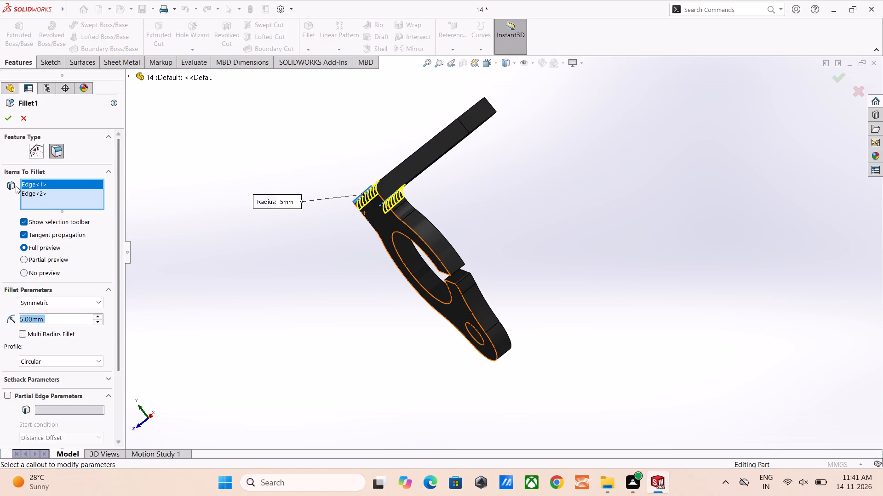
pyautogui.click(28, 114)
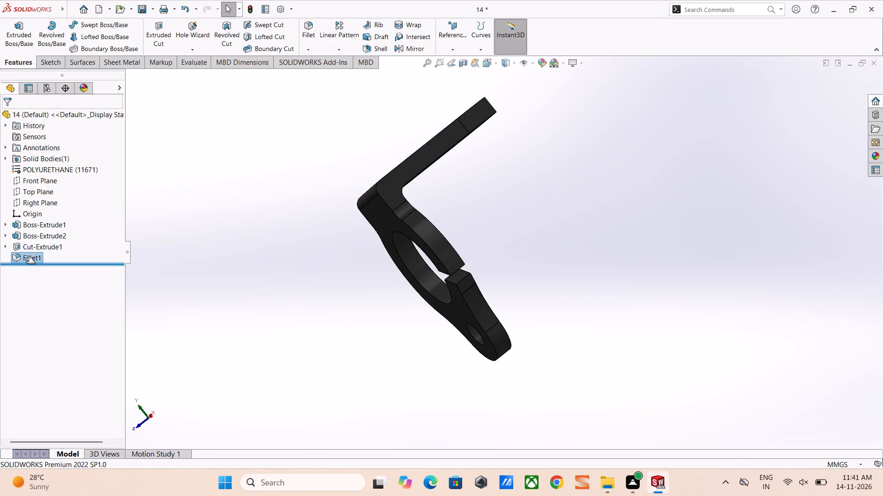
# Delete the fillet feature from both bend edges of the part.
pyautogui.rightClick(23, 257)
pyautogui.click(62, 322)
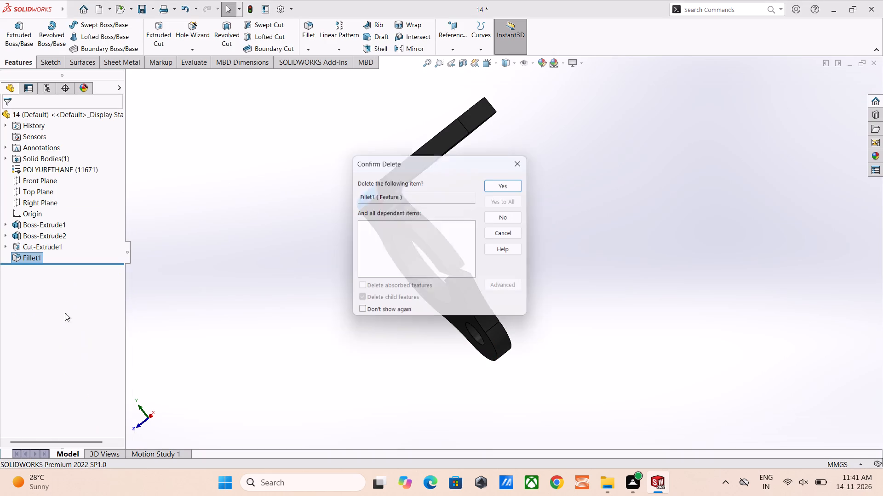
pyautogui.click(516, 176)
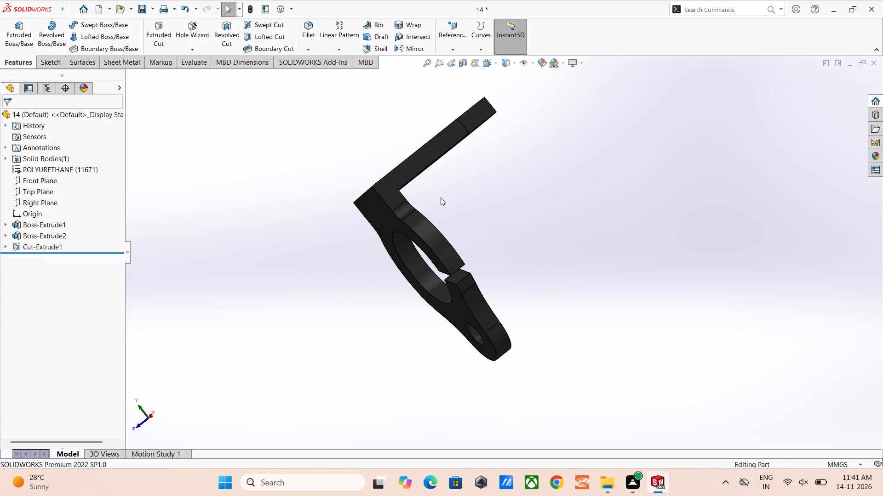
# Examine the sharp bend corner and the flange underside from several angles, finishing in the isometric view.
pyautogui.moveTo(447, 207); pyautogui.dragTo(412, 252, button='middle')
pyautogui.click(470, 169)
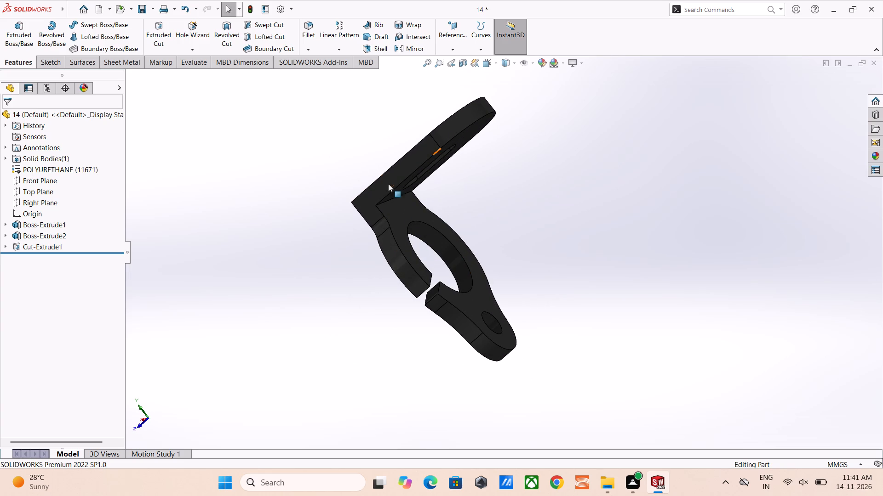
pyautogui.scroll(-5, 373, 198)
pyautogui.moveTo(460, 236); pyautogui.dragTo(490, 241, button='middle')
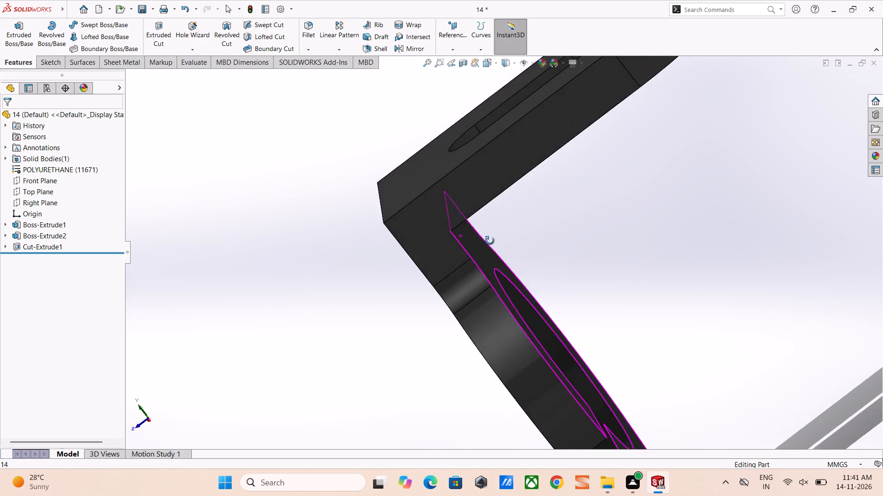
pyautogui.moveTo(490, 241); pyautogui.dragTo(679, 161, button='middle')
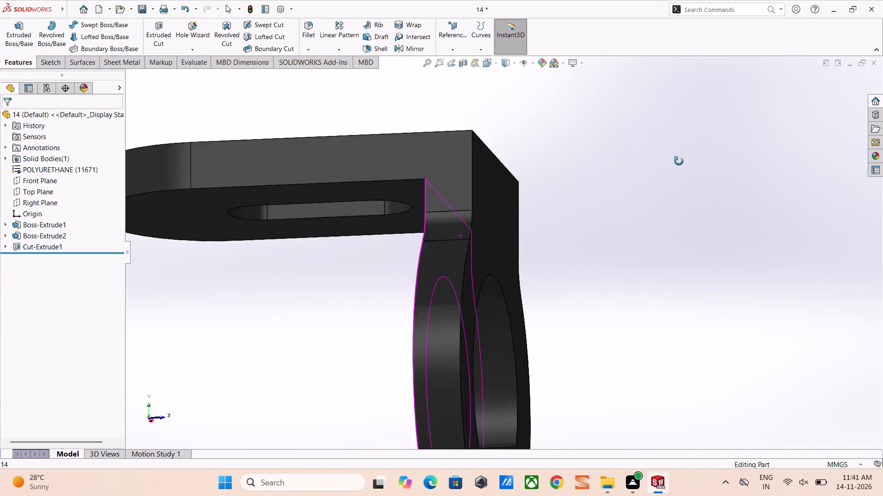
pyautogui.moveTo(679, 161); pyautogui.dragTo(729, 130, button='middle')
pyautogui.moveTo(632, 220); pyautogui.dragTo(641, 158, button='middle')
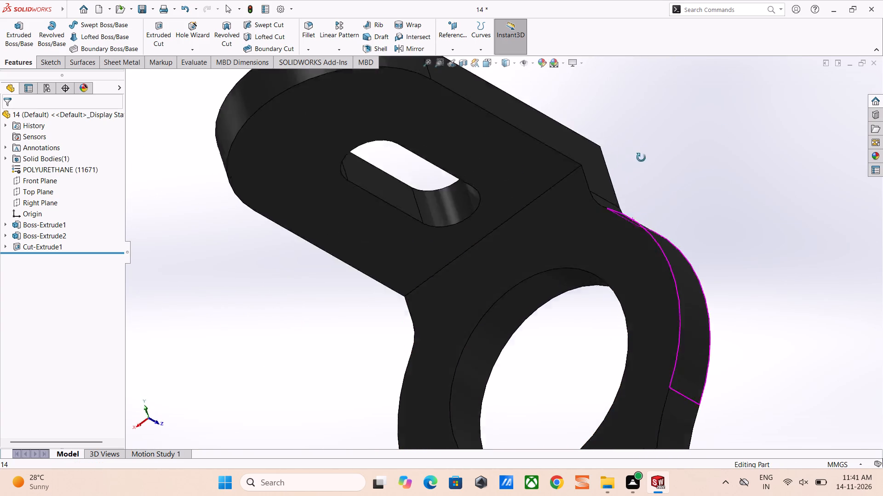
pyautogui.moveTo(641, 158); pyautogui.dragTo(655, 135, button='middle')
pyautogui.click(493, 63)
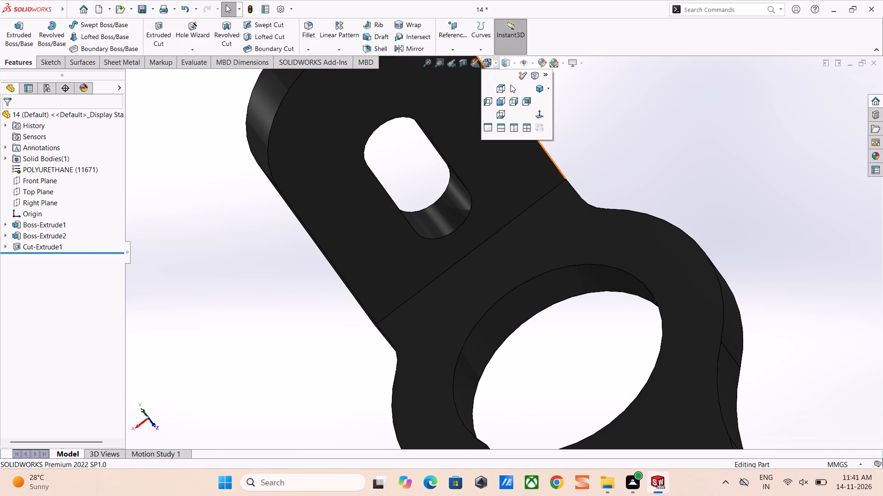
pyautogui.click(539, 87)
pyautogui.click(663, 171)
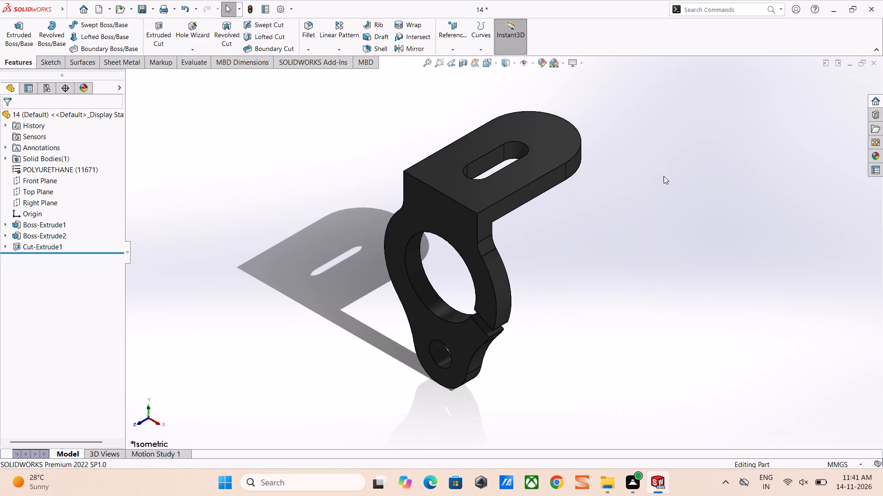
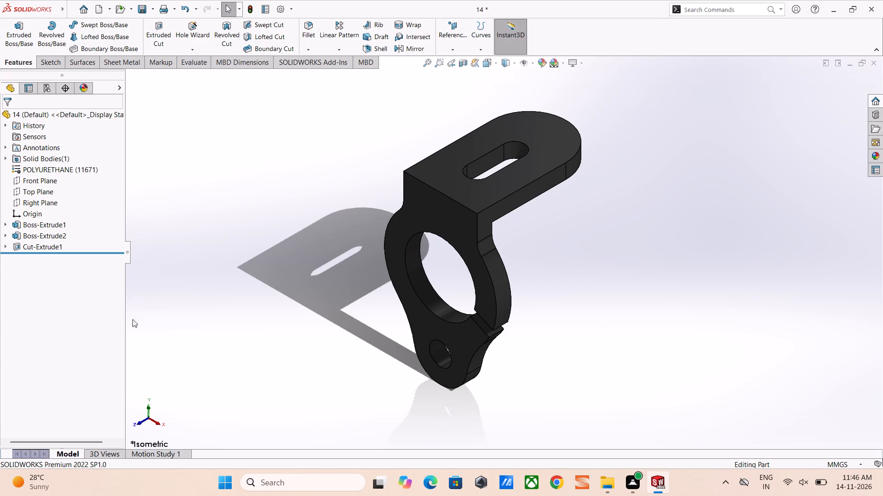
# Save the part with the sharp, unfilleted bend.
pyautogui.hotkey('ctrl', 's')
pyautogui.hotkey('ctrl', 's')
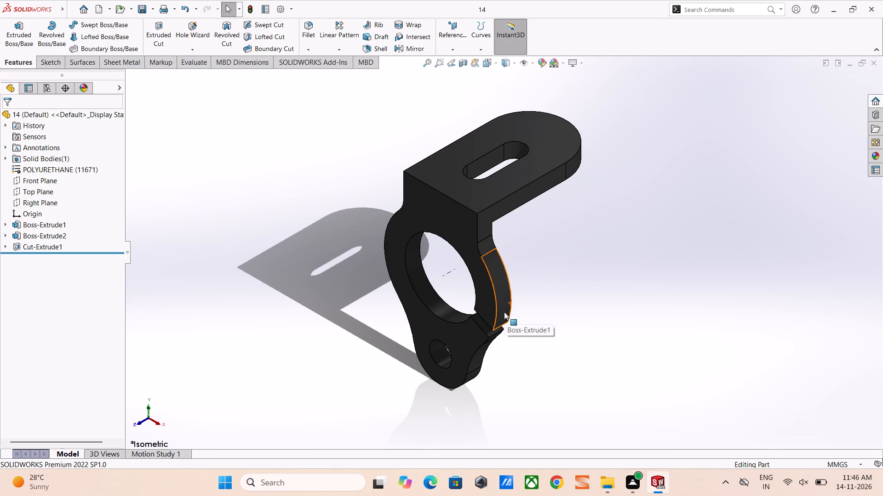
pyautogui.click(357, 239)
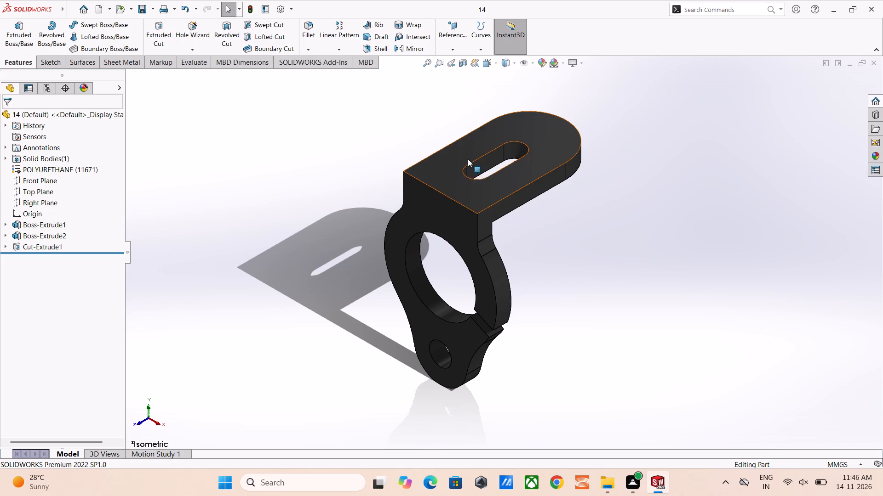
pyautogui.click(411, 129)
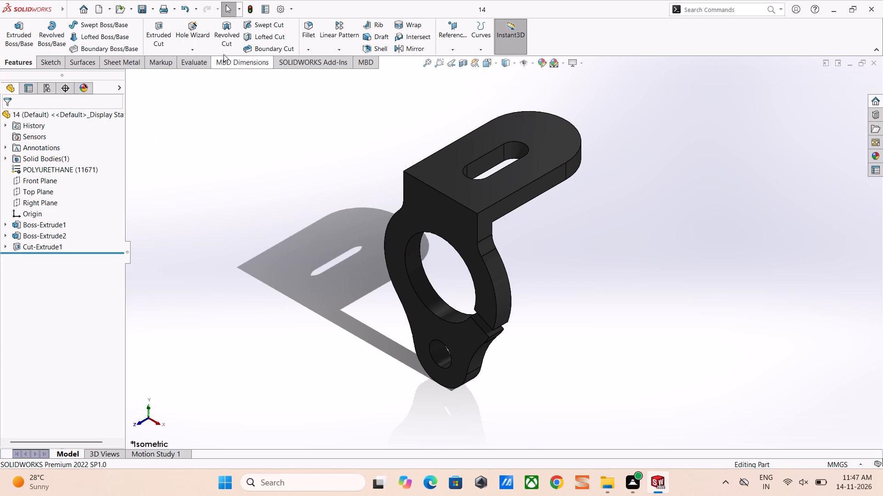
# Fillet the inner bend edge, where the clamp plate meets the flange underside, with a 5 mm radius.
pyautogui.click(310, 39)
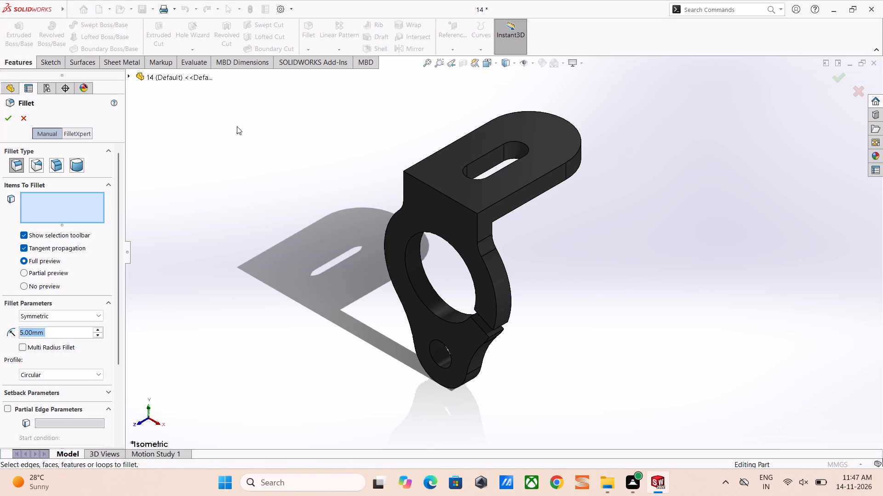
pyautogui.moveTo(585, 270); pyautogui.dragTo(467, 235, button='middle')
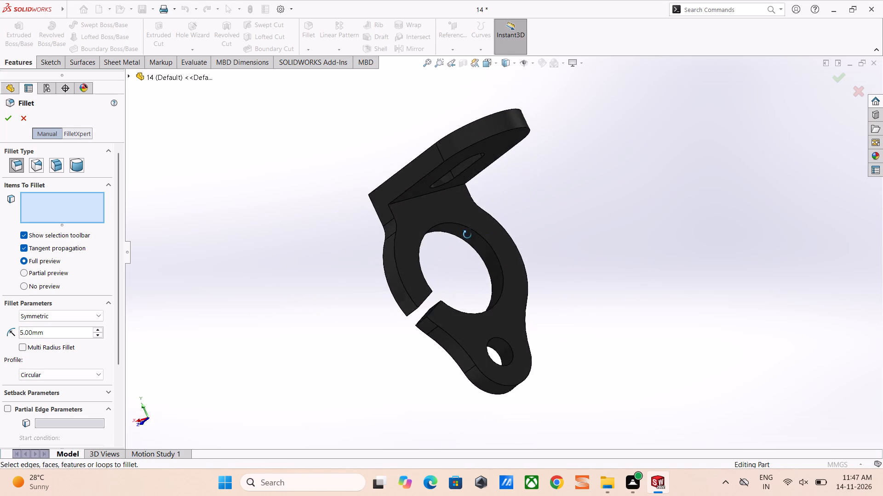
pyautogui.moveTo(467, 235); pyautogui.dragTo(465, 235, button='middle')
pyautogui.scroll(-2, 461, 233)
pyautogui.click(430, 188)
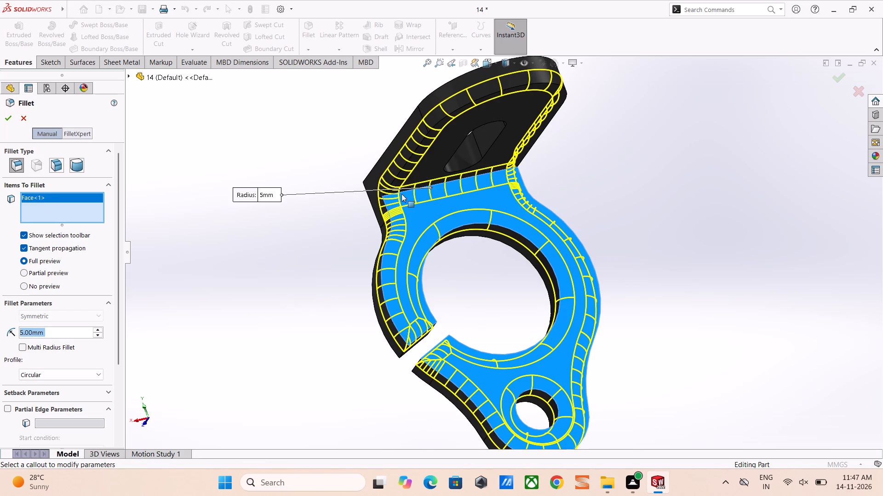
pyautogui.click(426, 202)
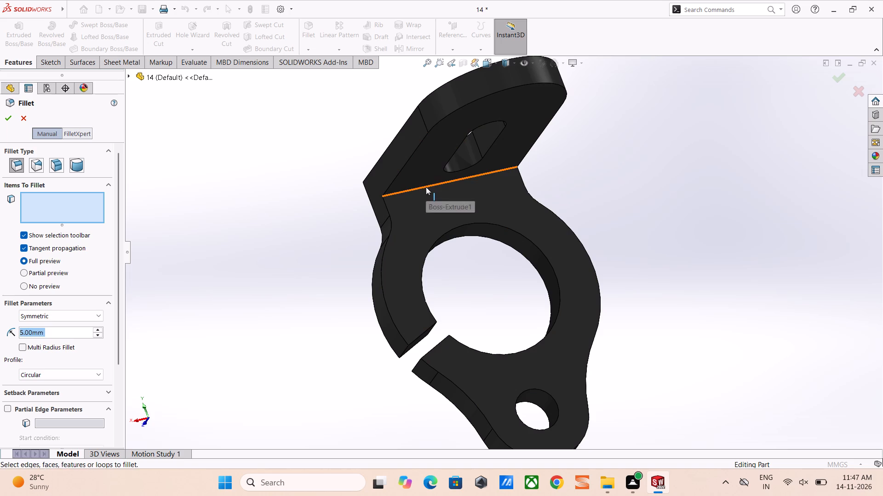
pyautogui.click(426, 187)
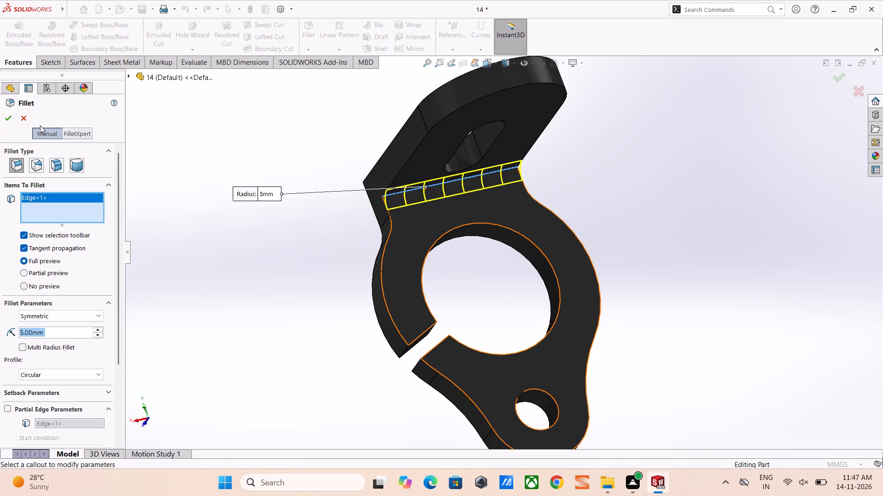
pyautogui.click(6, 119)
# Fillet the outer bend edge between the flange's top face and the clamp plate with a 10 mm radius.
pyautogui.moveTo(276, 155); pyautogui.dragTo(294, 163, button='middle')
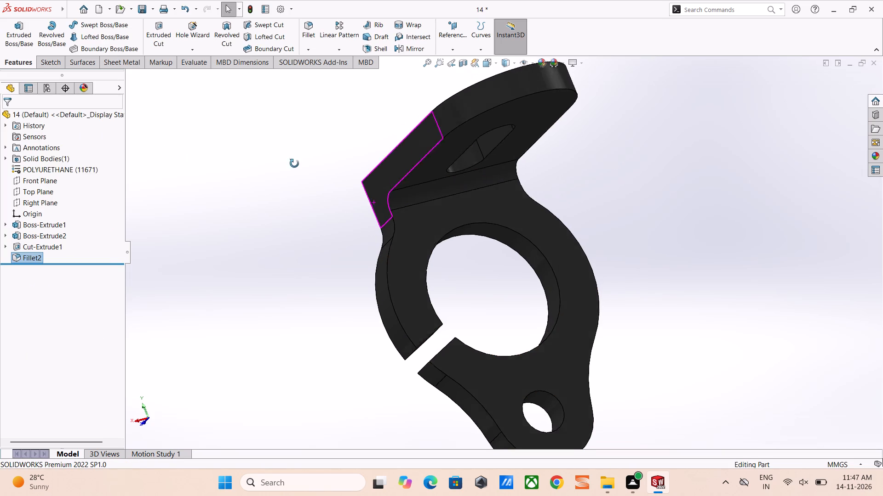
pyautogui.moveTo(294, 163); pyautogui.dragTo(318, 169, button='middle')
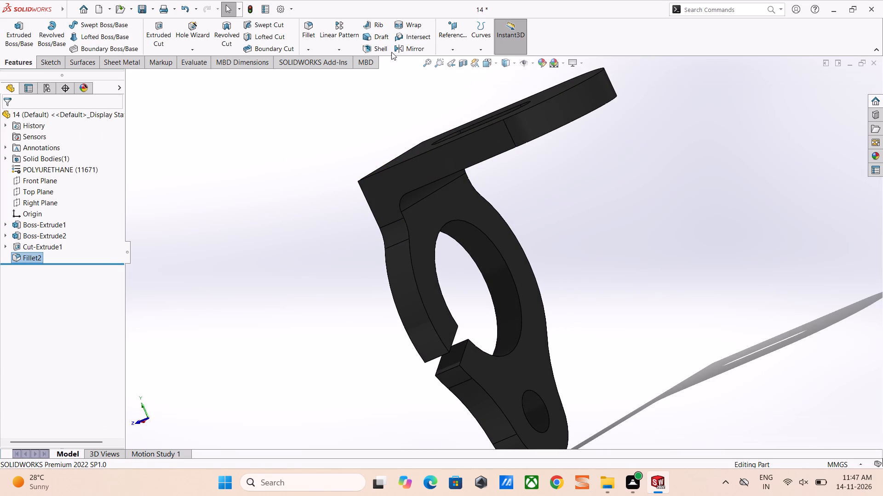
pyautogui.click(309, 31)
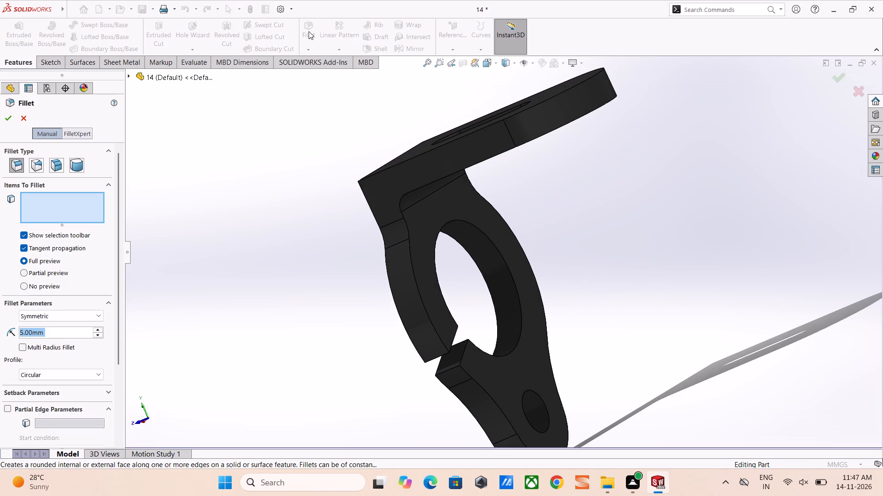
pyautogui.write('10')
pyautogui.press('Return')
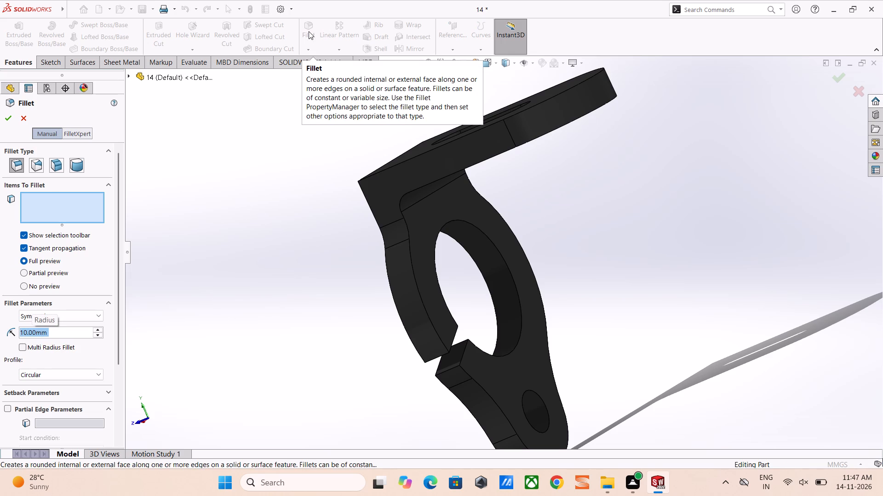
pyautogui.moveTo(353, 131); pyautogui.dragTo(404, 180, button='middle')
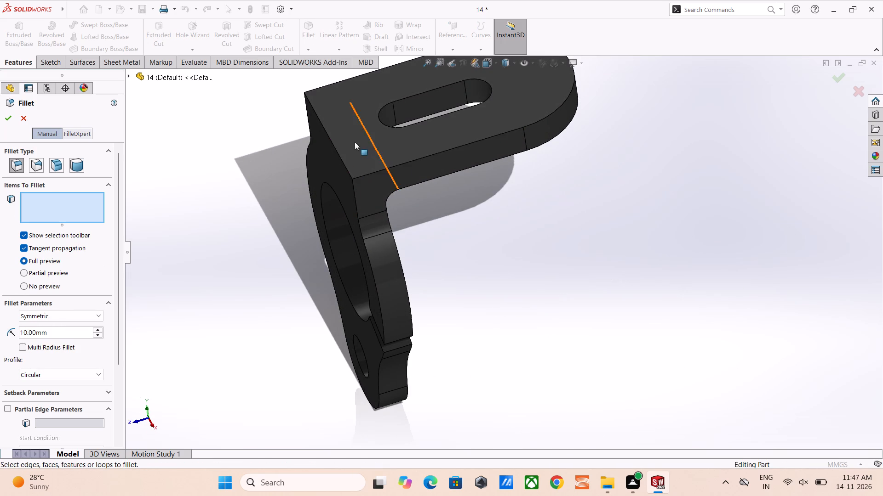
pyautogui.click(328, 136)
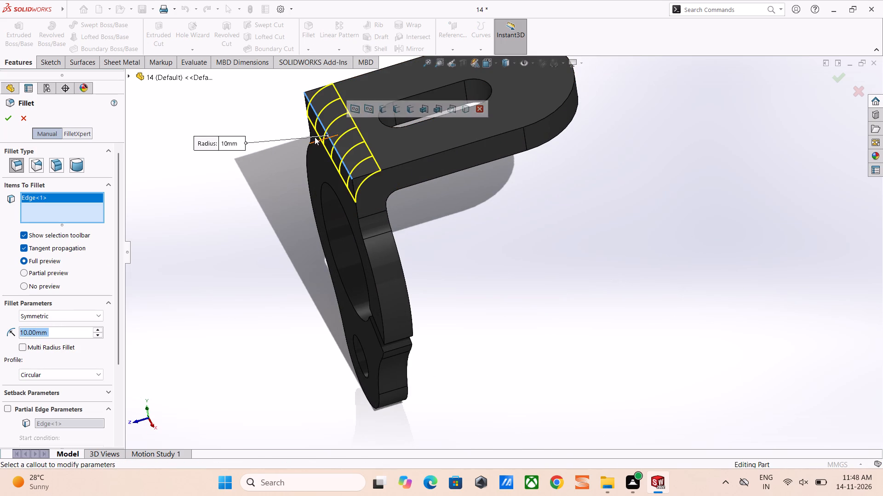
pyautogui.click(6, 117)
# Fillet the 39 connected edges around the part's outline, split and ring bore with a 2 mm radius.
pyautogui.moveTo(360, 208); pyautogui.dragTo(358, 208, button='middle')
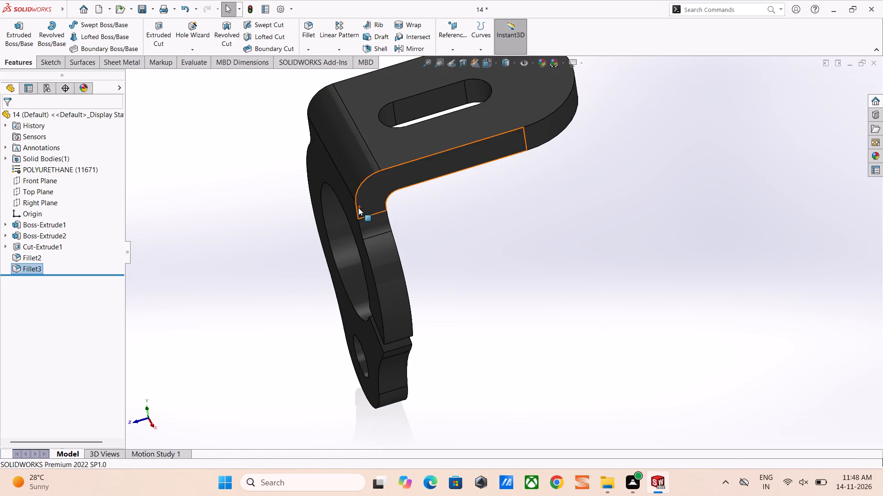
pyautogui.moveTo(358, 208); pyautogui.dragTo(320, 132, button='middle')
pyautogui.click(307, 197)
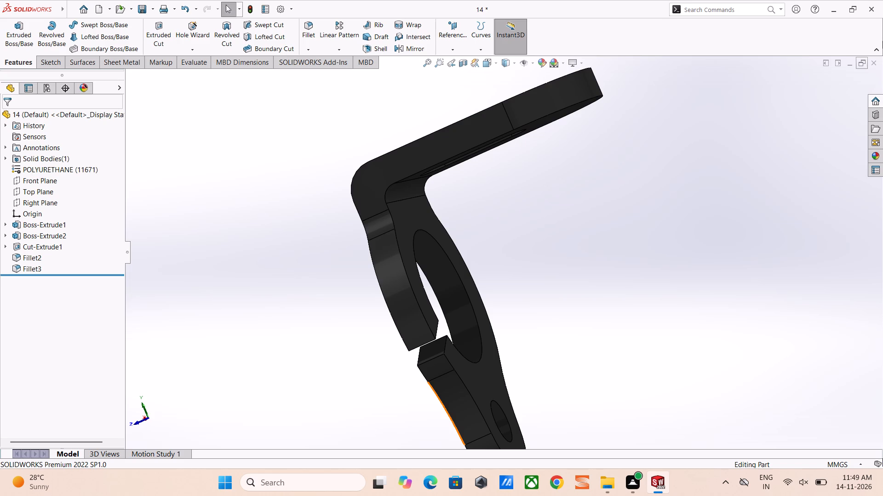
pyautogui.moveTo(567, 162); pyautogui.dragTo(532, 141, button='middle')
pyautogui.scroll(4, 532, 141)
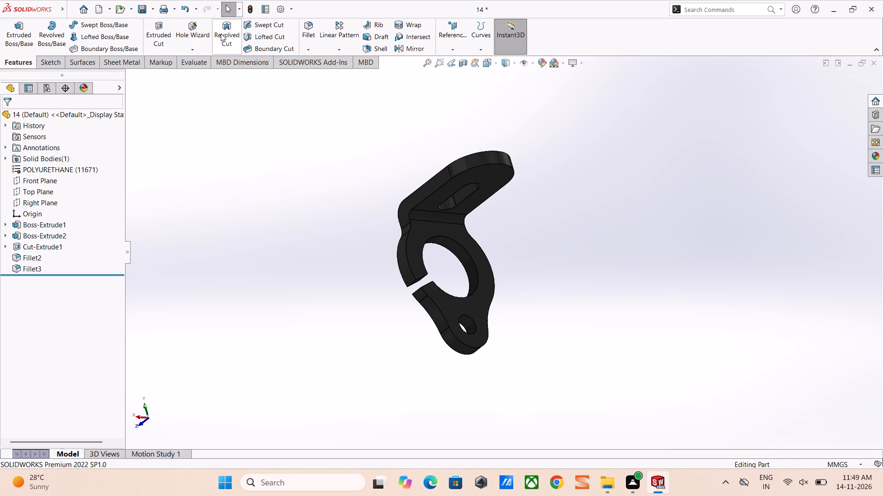
pyautogui.click(303, 28)
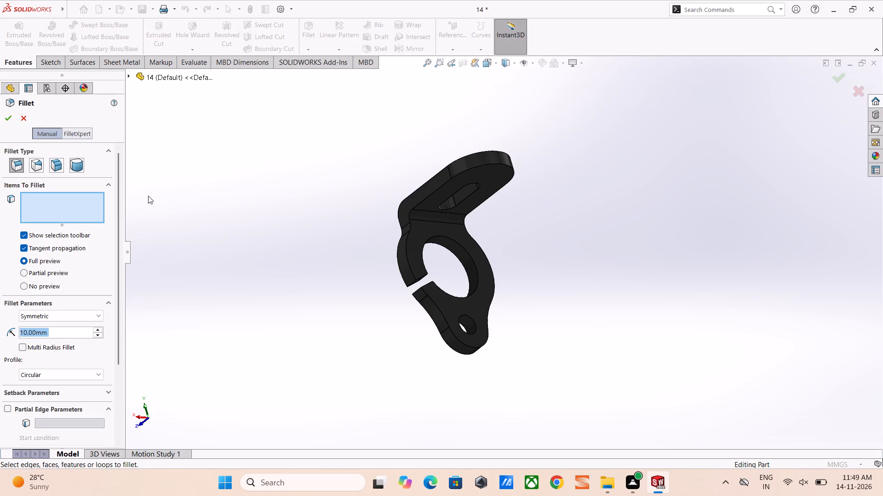
pyautogui.doubleClick(74, 334)
pyautogui.press('2')
pyautogui.press('Return')
pyautogui.click(423, 201)
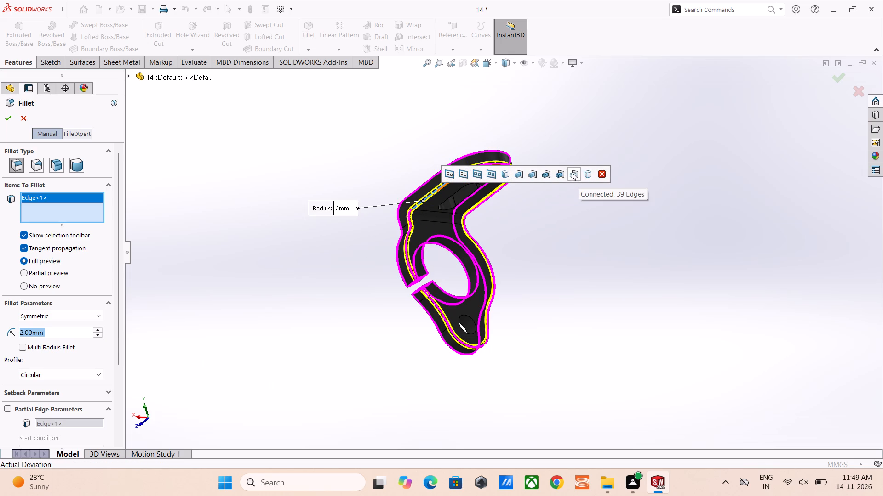
pyautogui.click(572, 172)
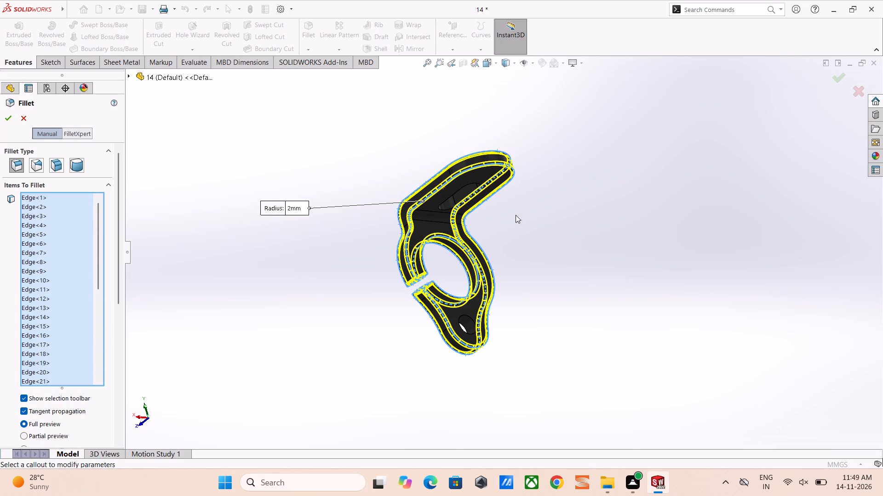
pyautogui.click(7, 118)
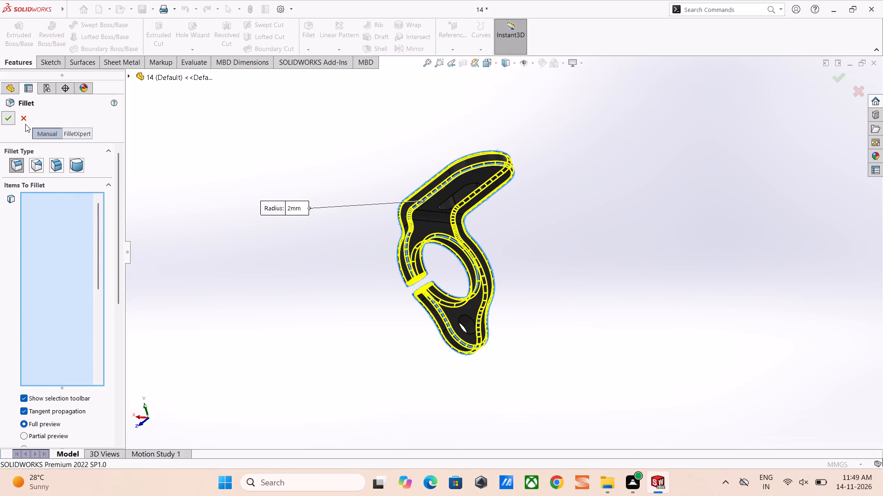
# Return the filleted clamp to the isometric view and save the part.
pyautogui.click(287, 158)
pyautogui.moveTo(405, 191); pyautogui.dragTo(459, 237, button='middle')
pyautogui.scroll(1, 459, 237)
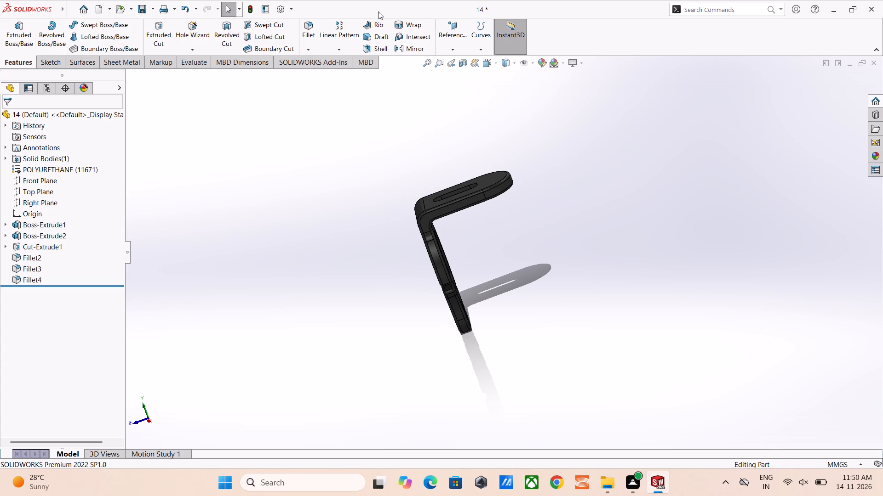
pyautogui.moveTo(505, 174); pyautogui.dragTo(442, 158, button='middle')
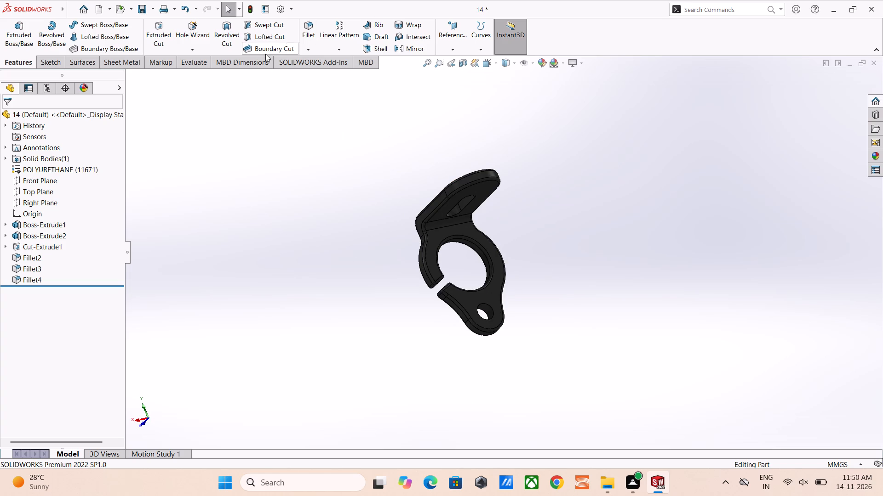
pyautogui.click(492, 66)
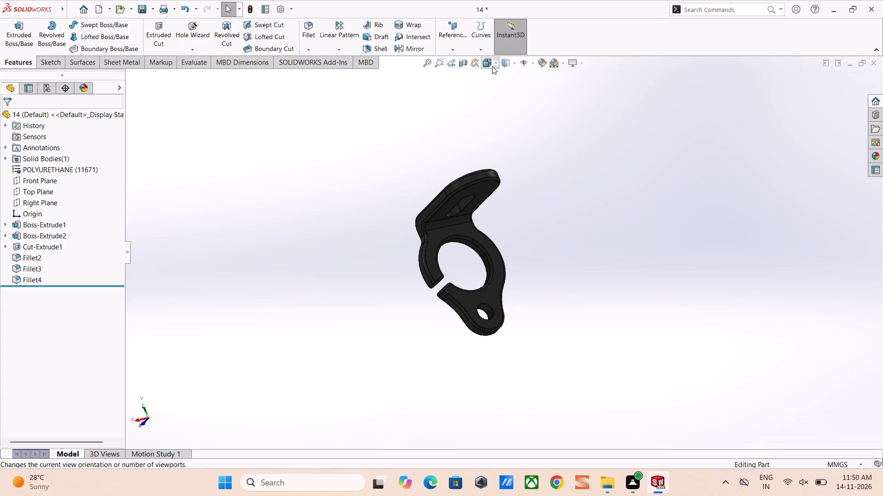
pyautogui.click(539, 88)
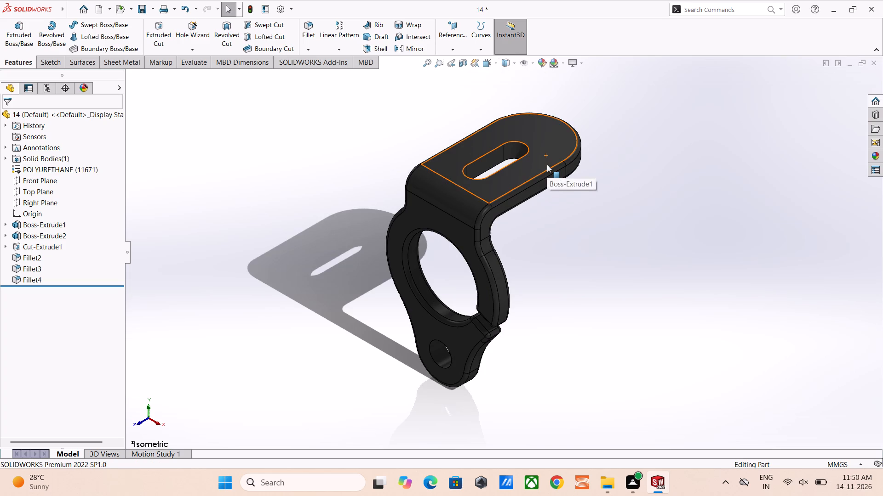
pyautogui.hotkey('ctrl', 's')
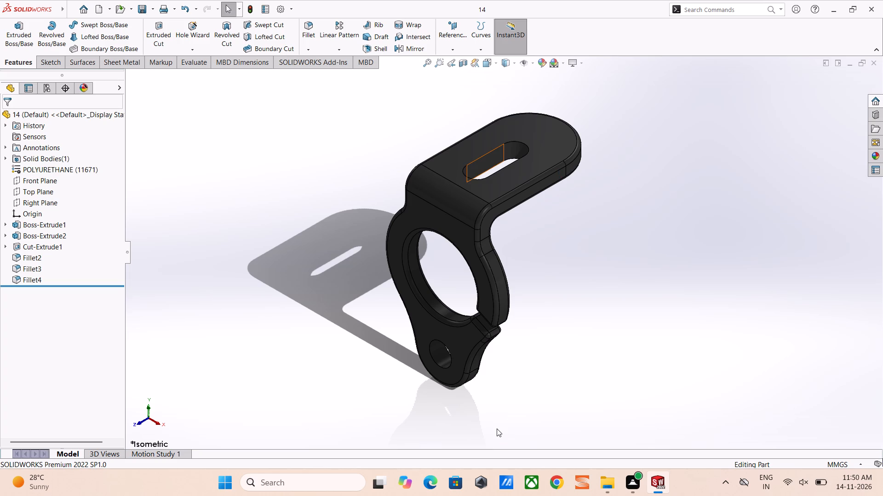
pyautogui.click(500, 429)
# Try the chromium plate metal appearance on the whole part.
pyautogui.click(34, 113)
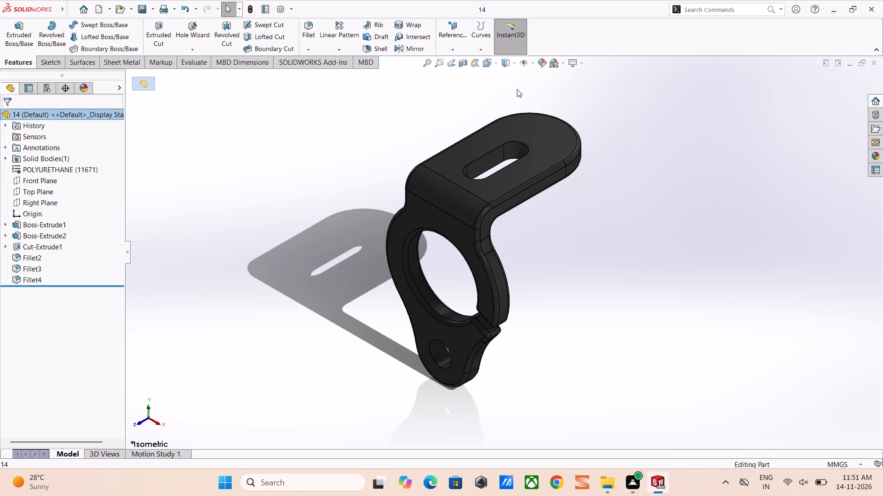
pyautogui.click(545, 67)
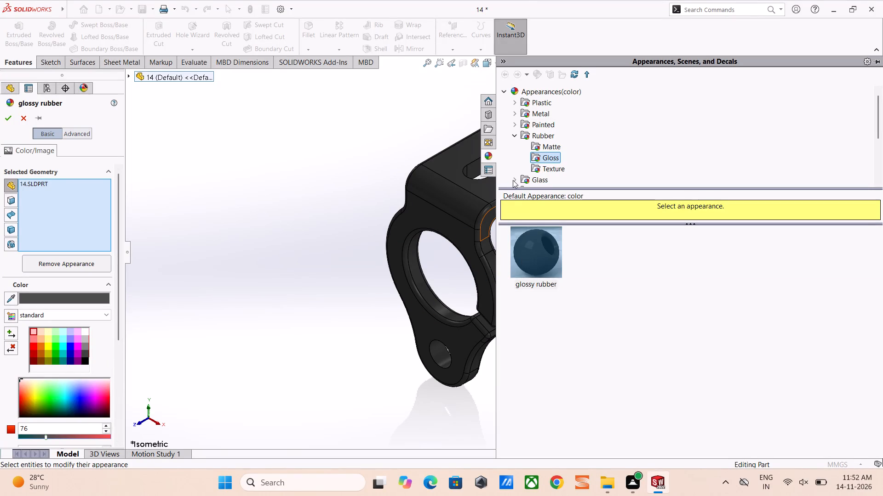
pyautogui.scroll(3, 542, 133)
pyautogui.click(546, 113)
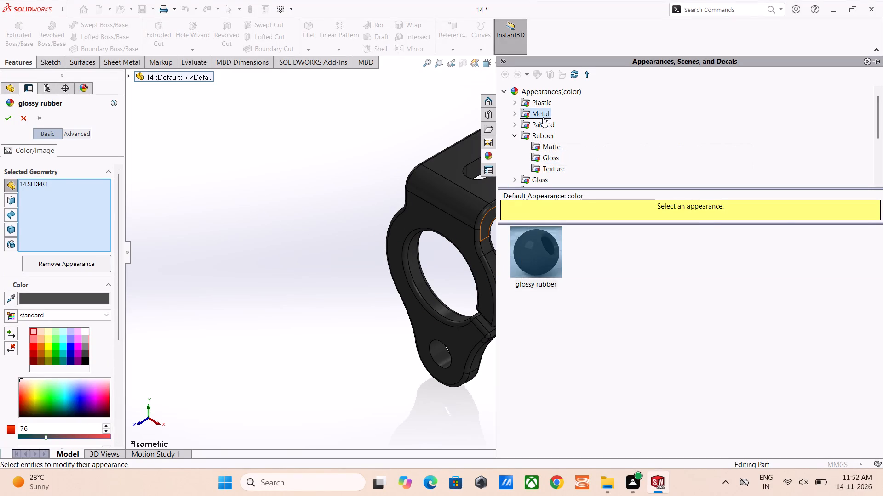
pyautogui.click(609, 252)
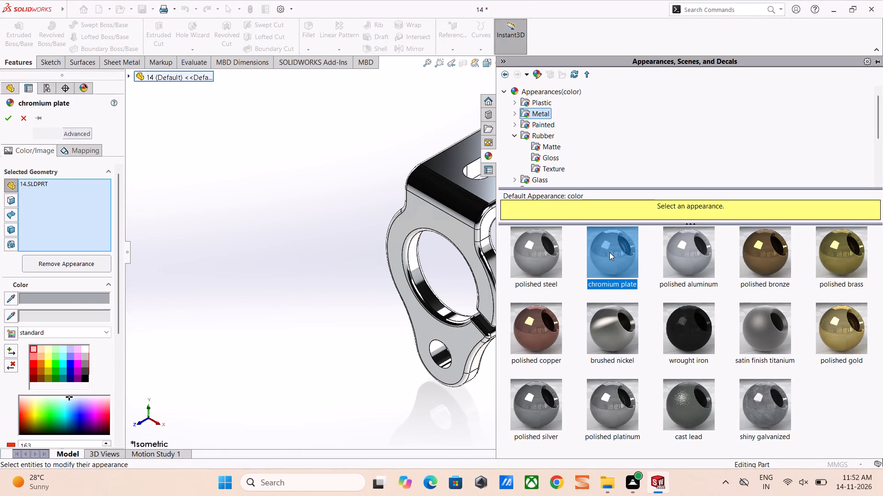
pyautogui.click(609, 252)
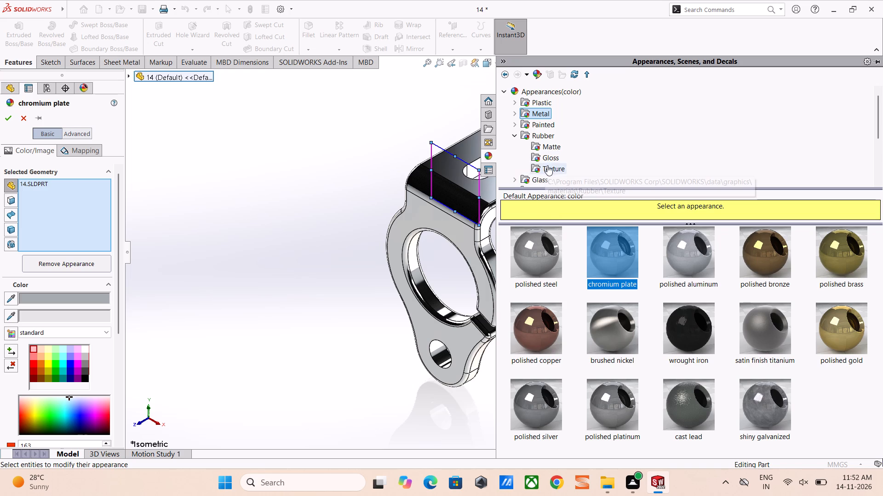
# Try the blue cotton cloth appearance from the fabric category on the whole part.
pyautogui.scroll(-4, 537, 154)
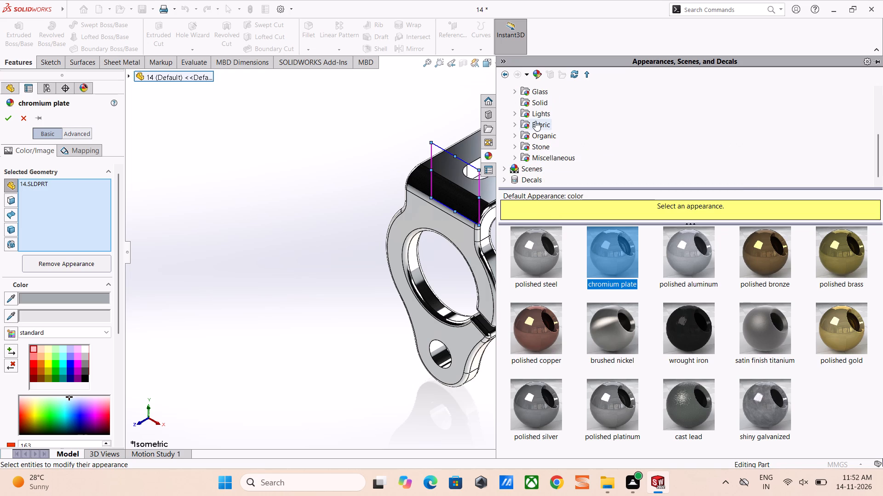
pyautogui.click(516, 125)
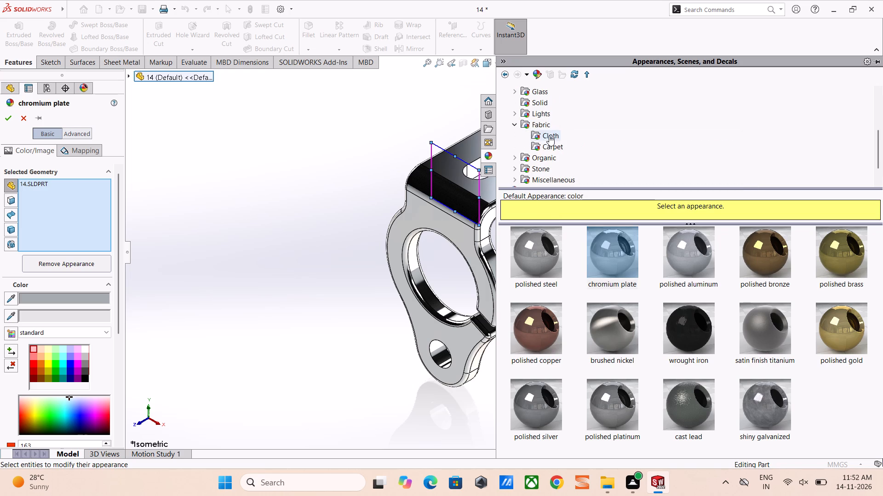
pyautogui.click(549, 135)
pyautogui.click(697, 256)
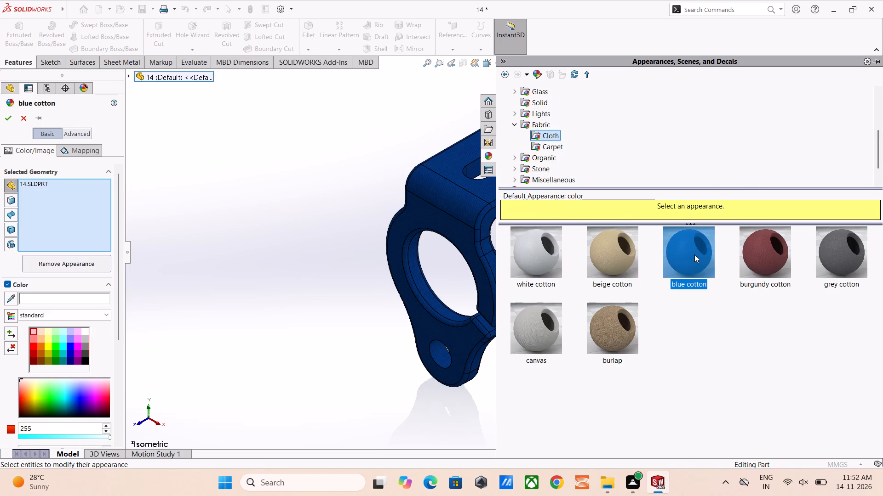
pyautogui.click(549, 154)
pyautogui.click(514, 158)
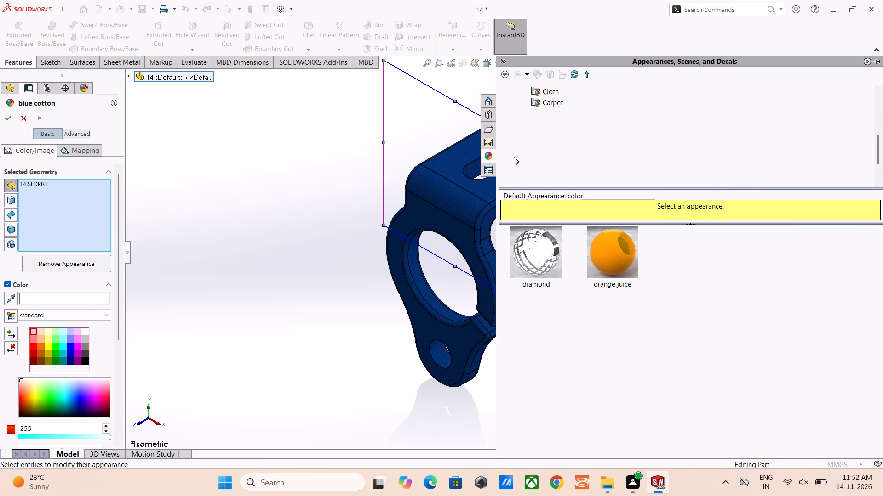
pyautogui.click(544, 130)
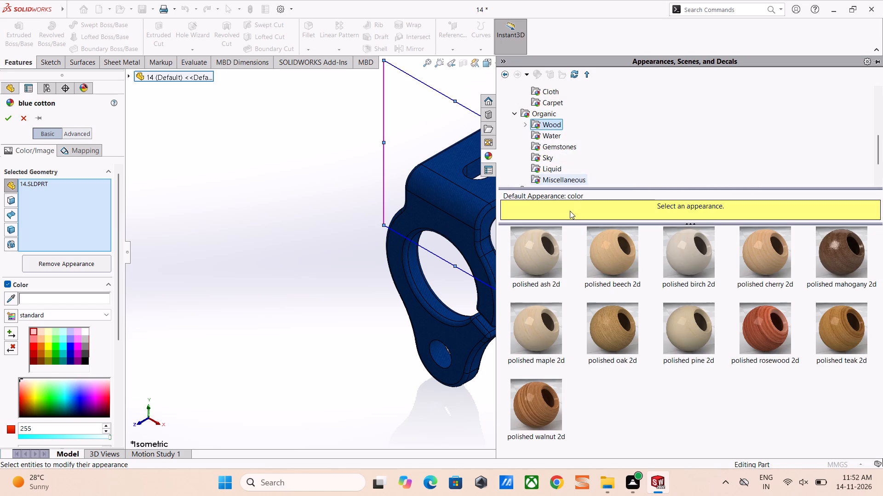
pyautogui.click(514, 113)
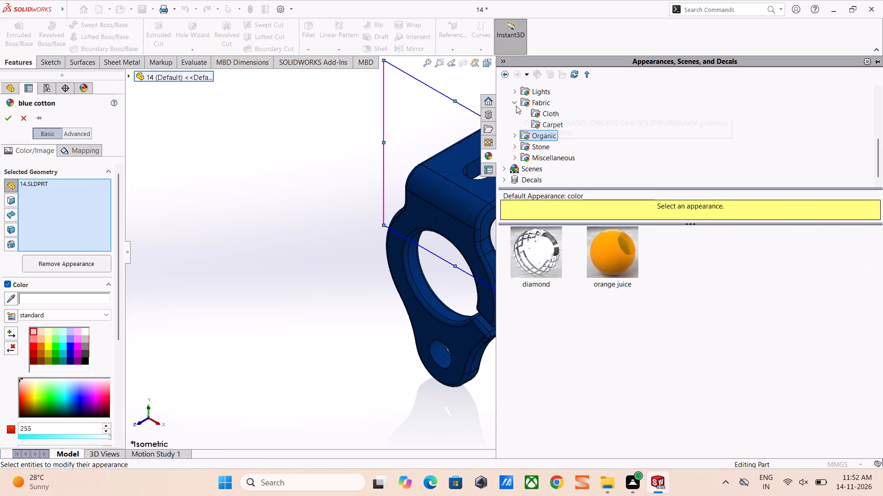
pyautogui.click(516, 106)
# Apply the matte rubber appearance to the whole part and colour it bright green.
pyautogui.scroll(3, 534, 137)
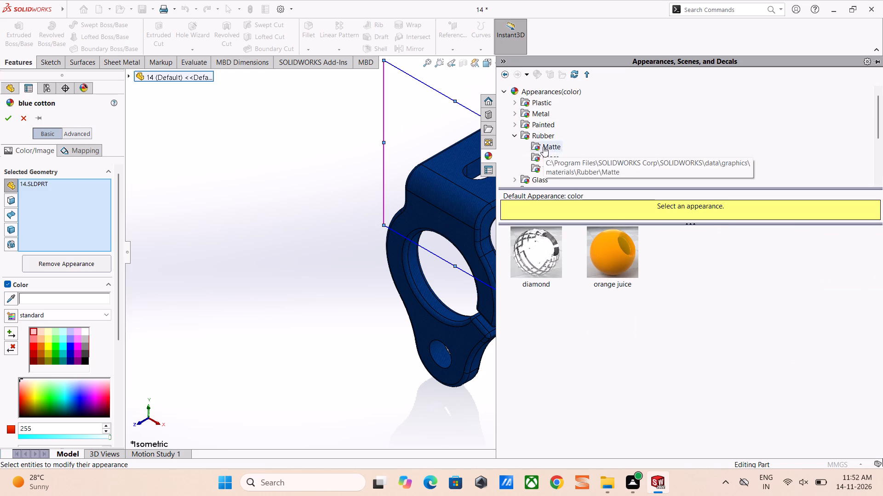
pyautogui.click(543, 147)
pyautogui.click(546, 276)
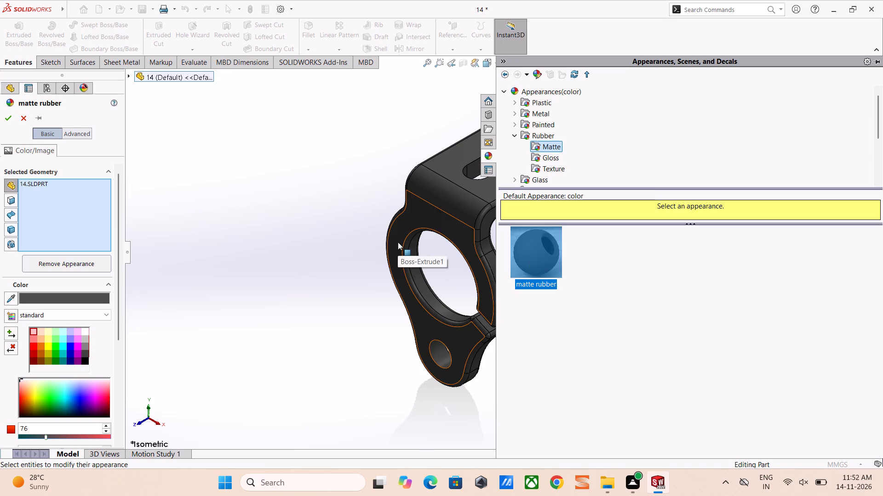
pyautogui.click(52, 347)
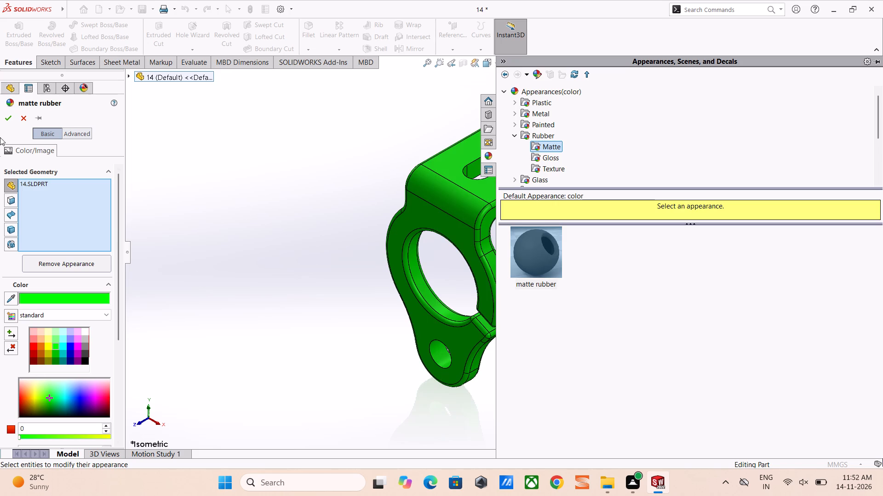
pyautogui.click(9, 120)
pyautogui.click(225, 180)
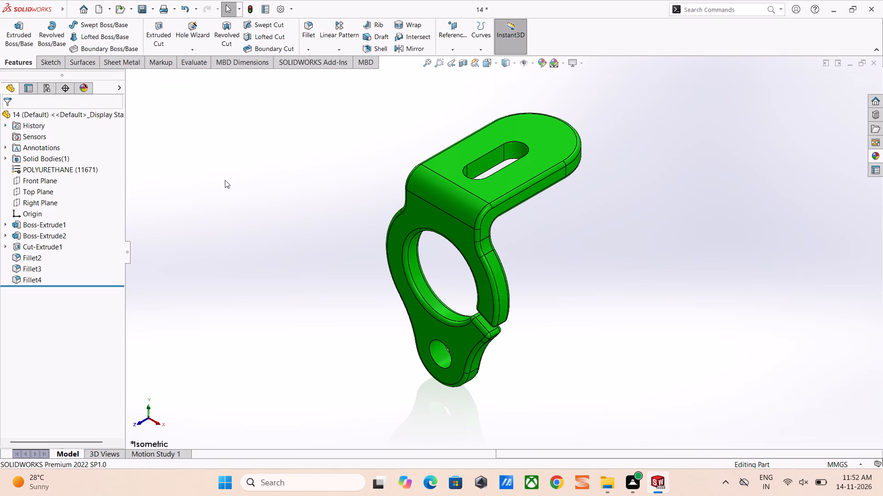
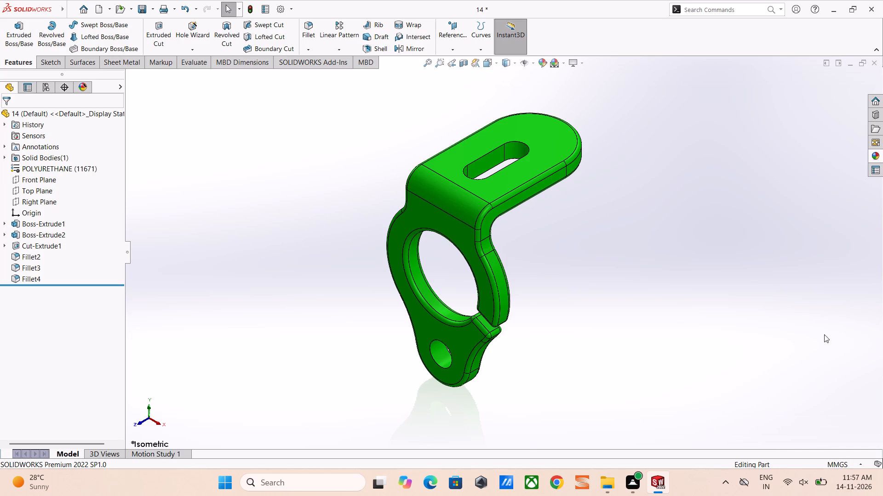
# Save the clamp part with its green matte rubber appearance.
pyautogui.hotkey('ctrl', 's')
pyautogui.hotkey('ctrl', 's')
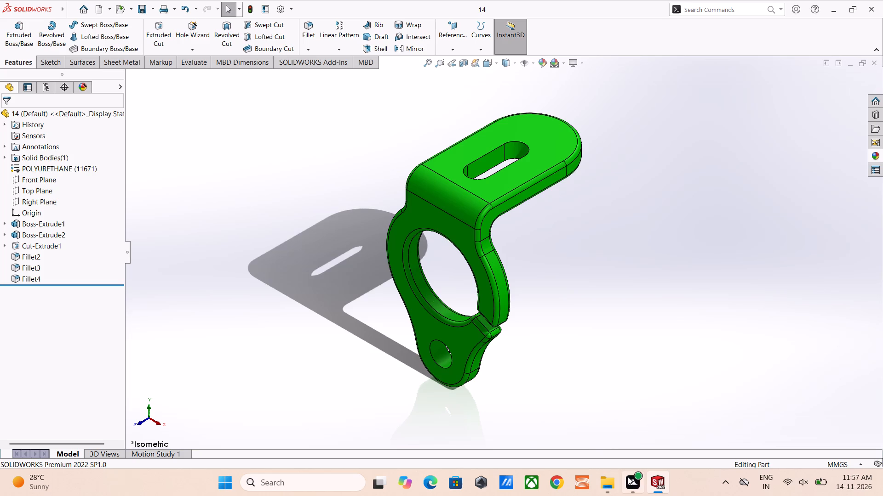